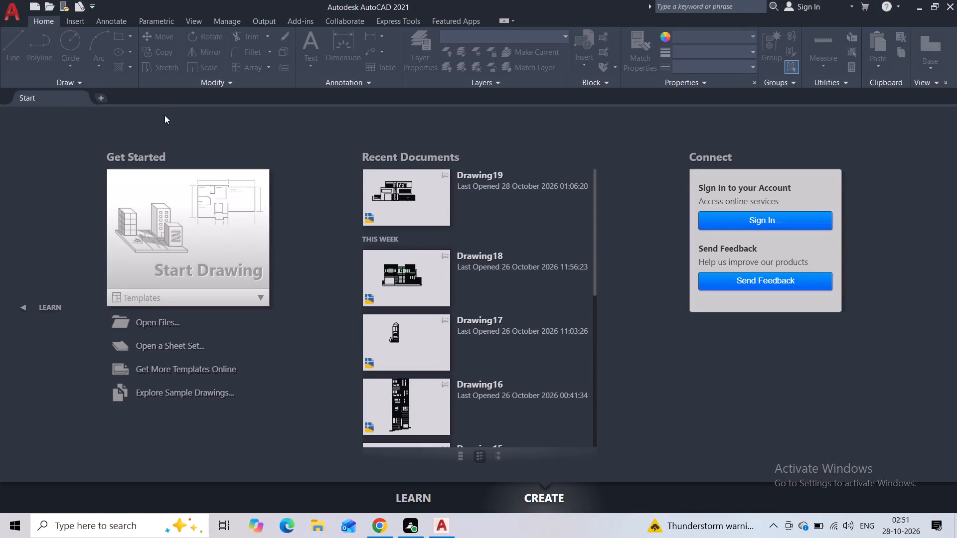
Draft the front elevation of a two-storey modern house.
Start a new drawing and turn on the command log file with LOGFILEON.
left_click(188, 216)
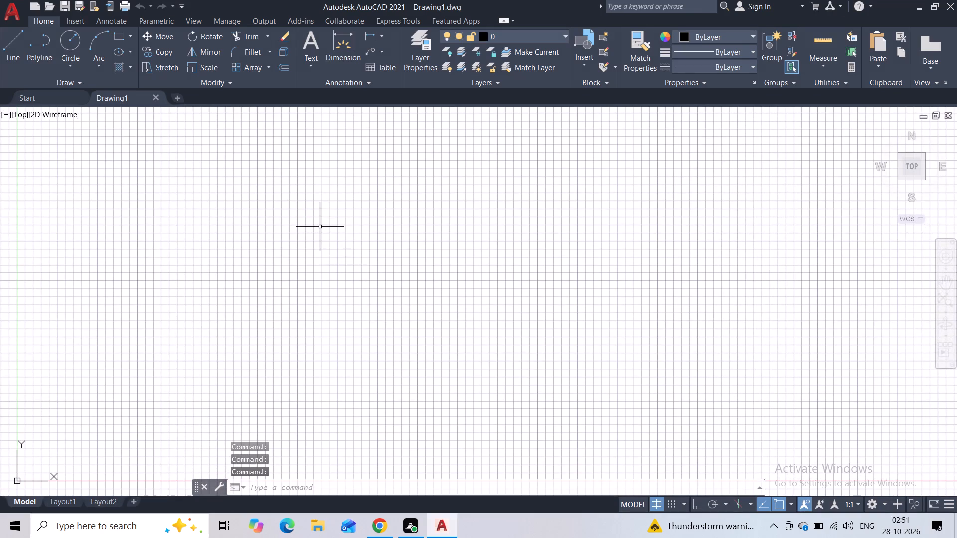
type("log")
left_click(356, 257)
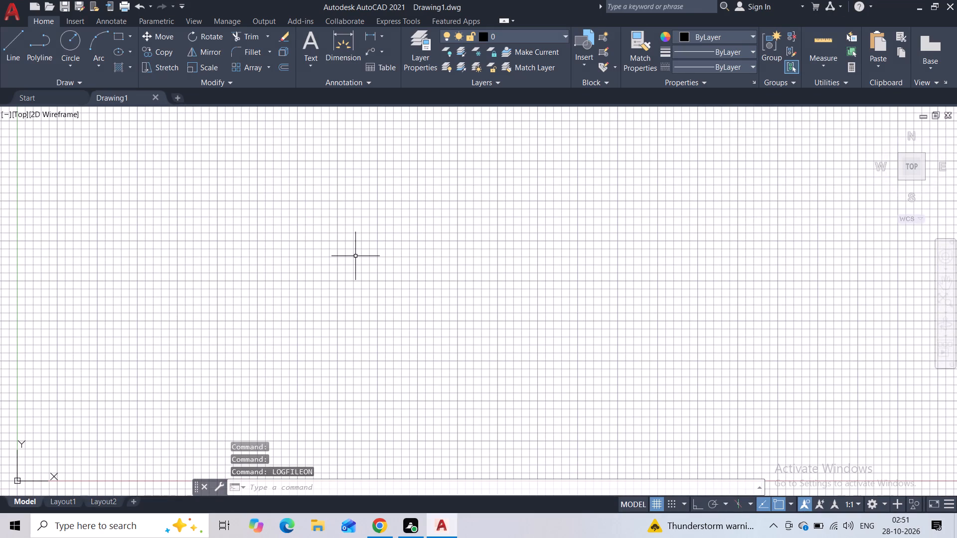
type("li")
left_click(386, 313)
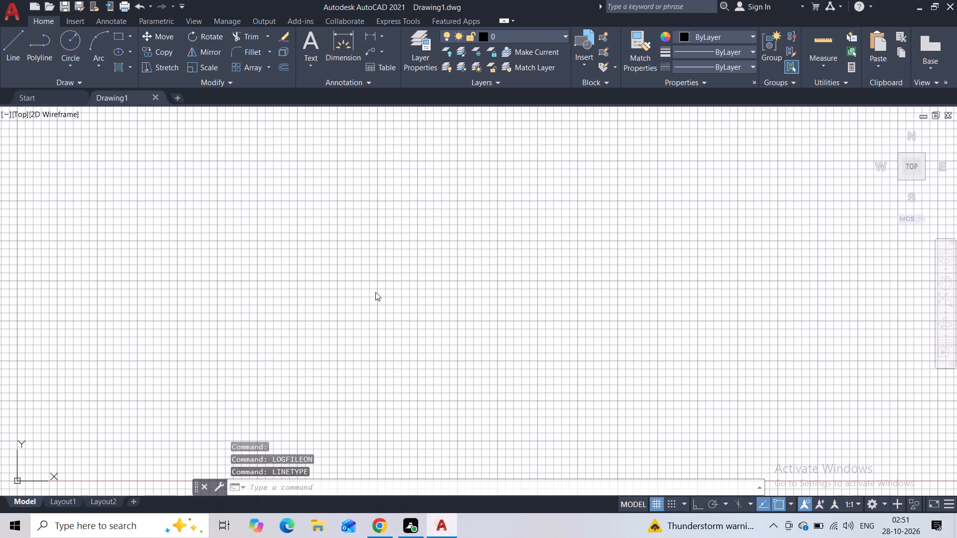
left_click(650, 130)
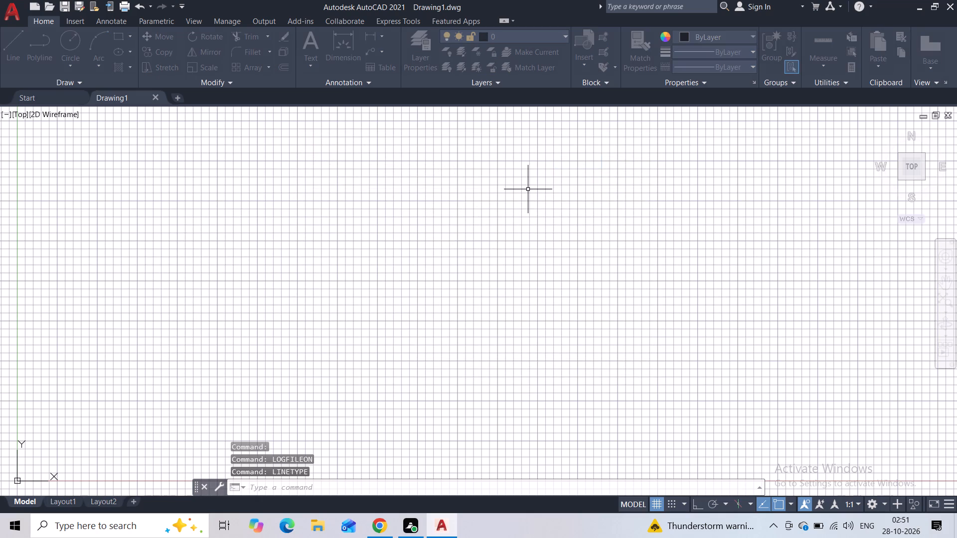
Set the model space limits from 0,0 to 297,210 and zoom to show all of the drawing area.
type("li")
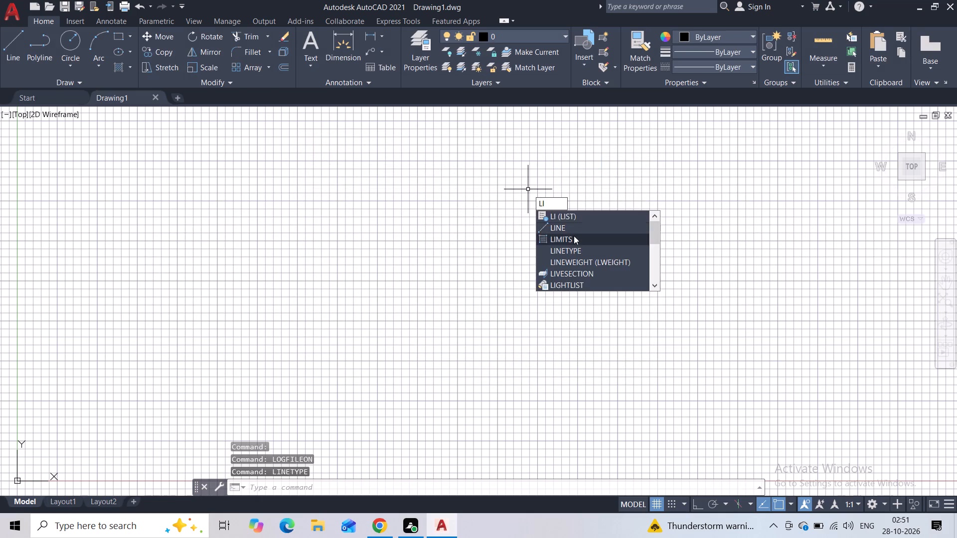
left_click(574, 236)
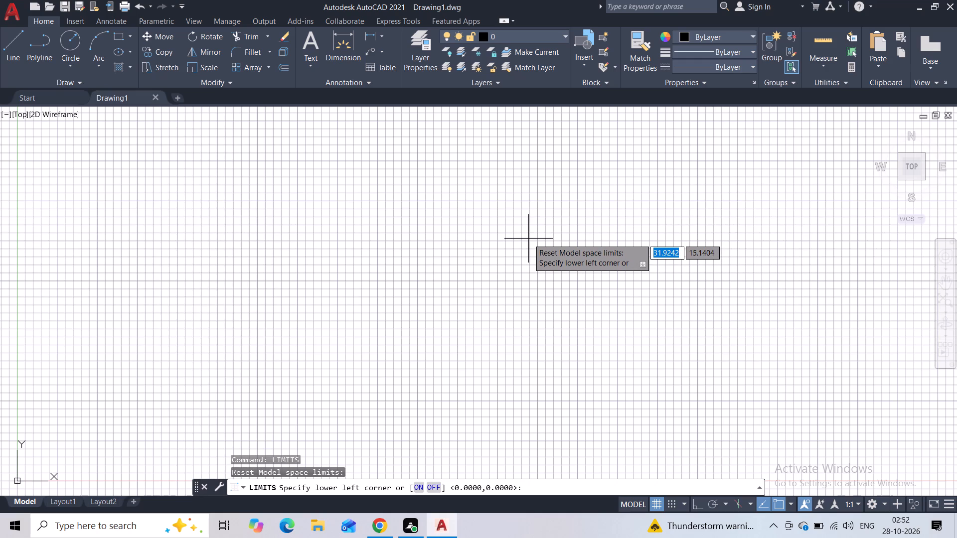
key("0")
type(",0")
key("Return")
type("297")
type(",210")
key("Return")
key("z")
key("Return")
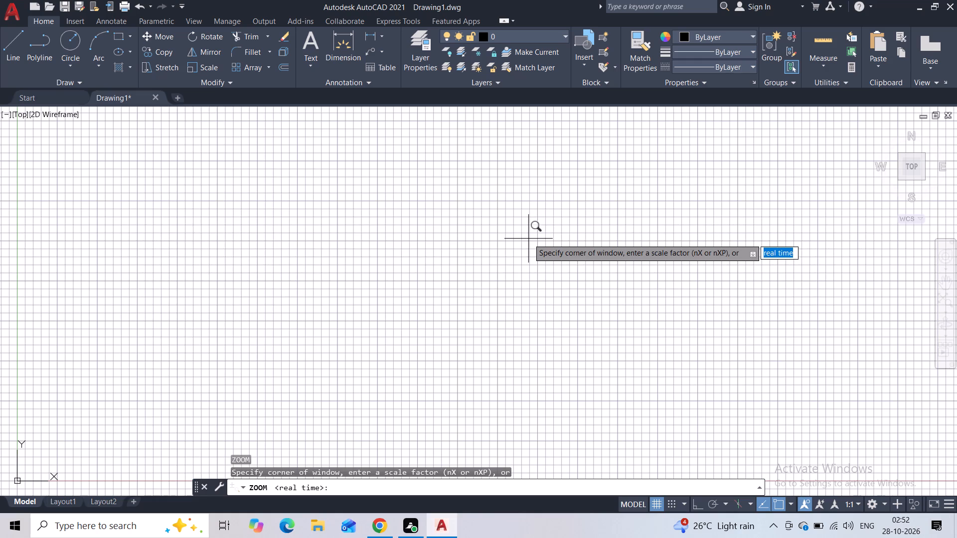
key("a")
key("Return")
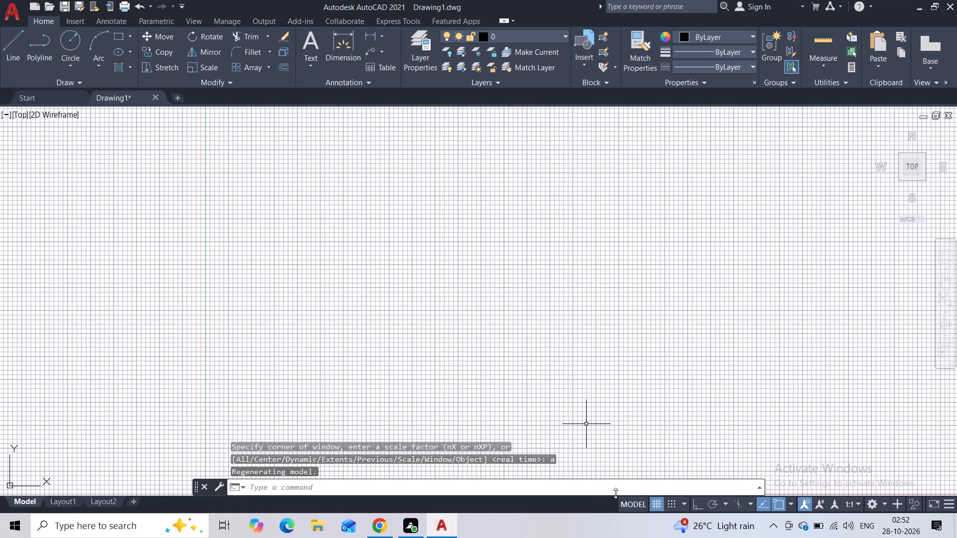
Turn off the drawing grid.
left_click(659, 505)
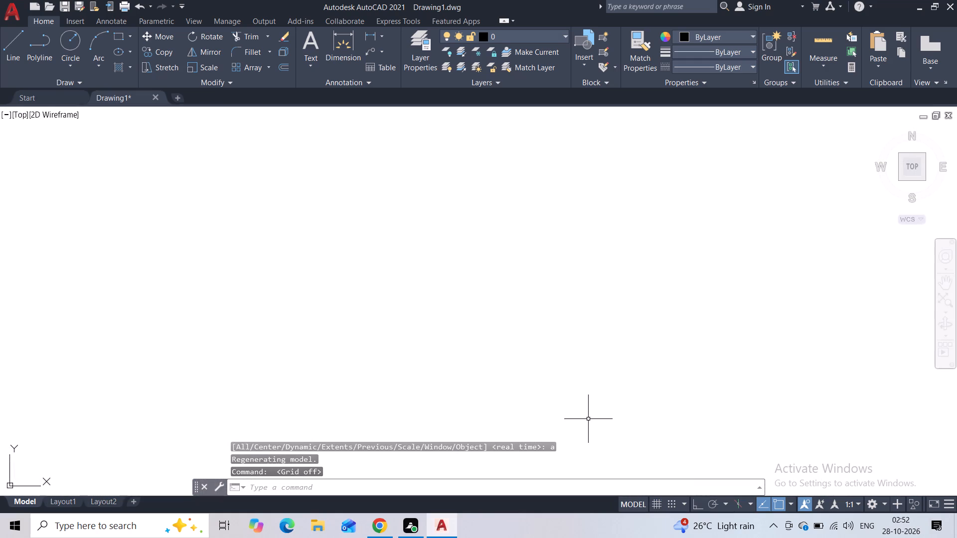
Set the drawing's length unit type to Architectural.
key("u")
key("n")
left_click(608, 446)
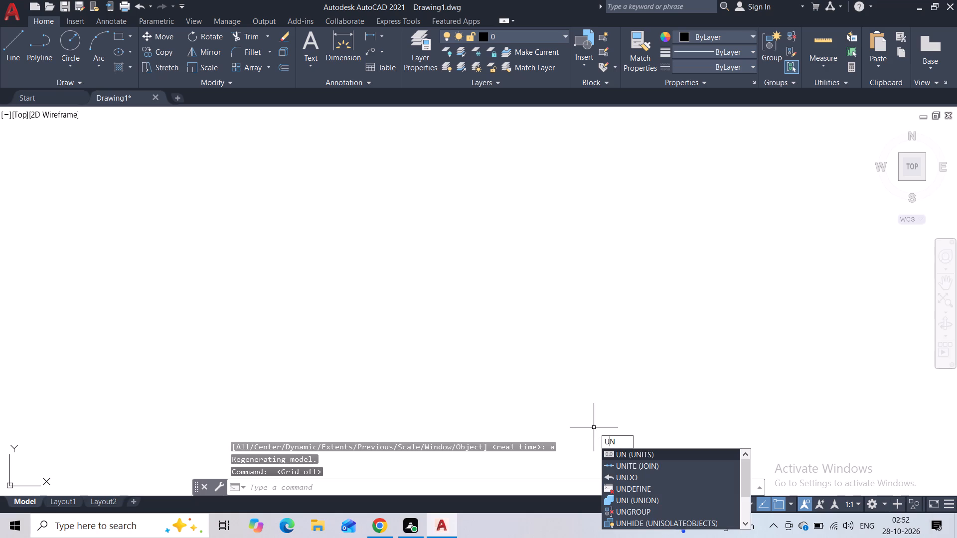
left_click(621, 453)
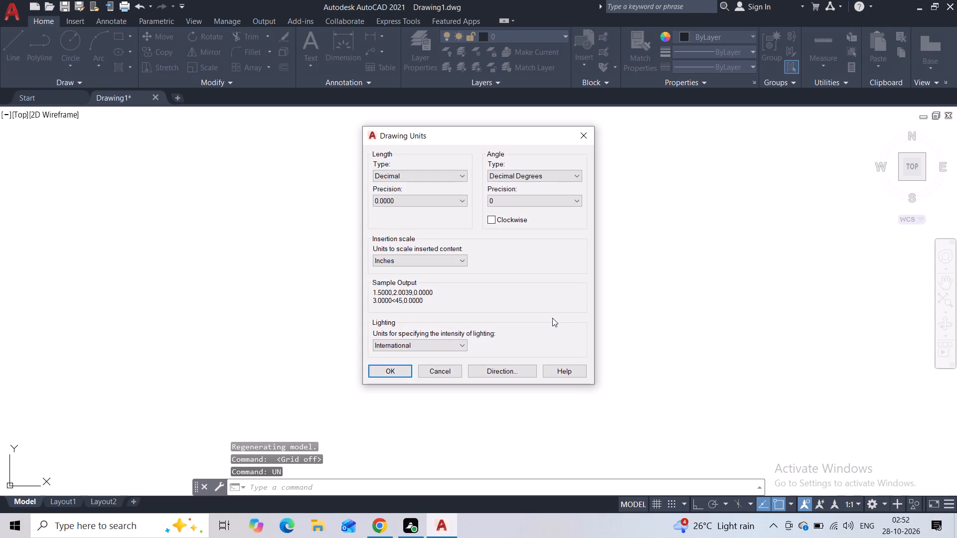
left_click(450, 177)
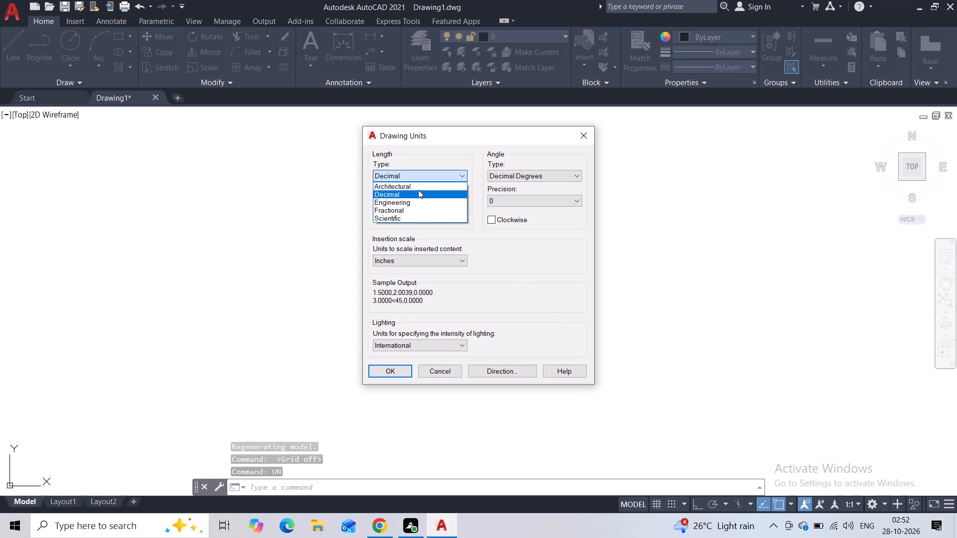
left_click(418, 188)
left_click(395, 371)
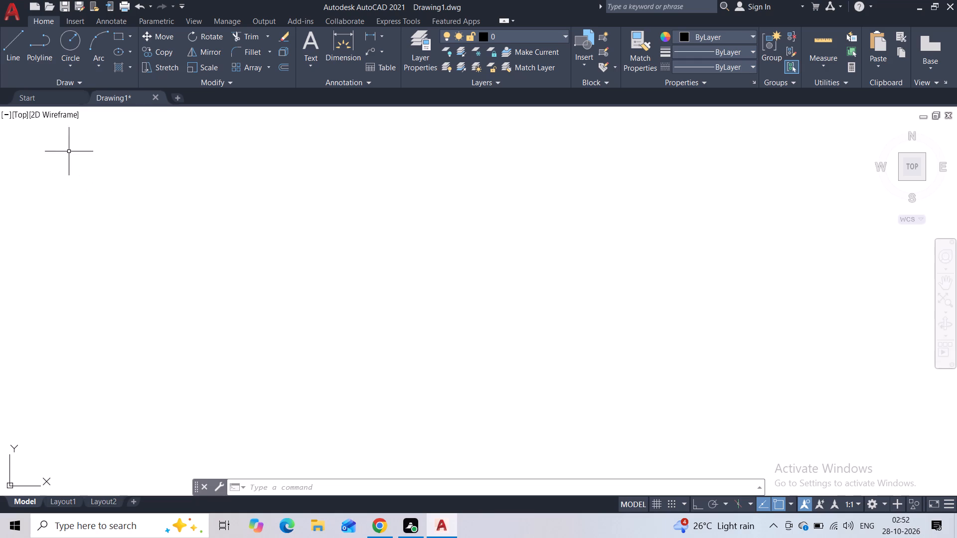
Draw a long horizontal baseline across the drawing area with Ortho mode turned on.
left_click(6, 52)
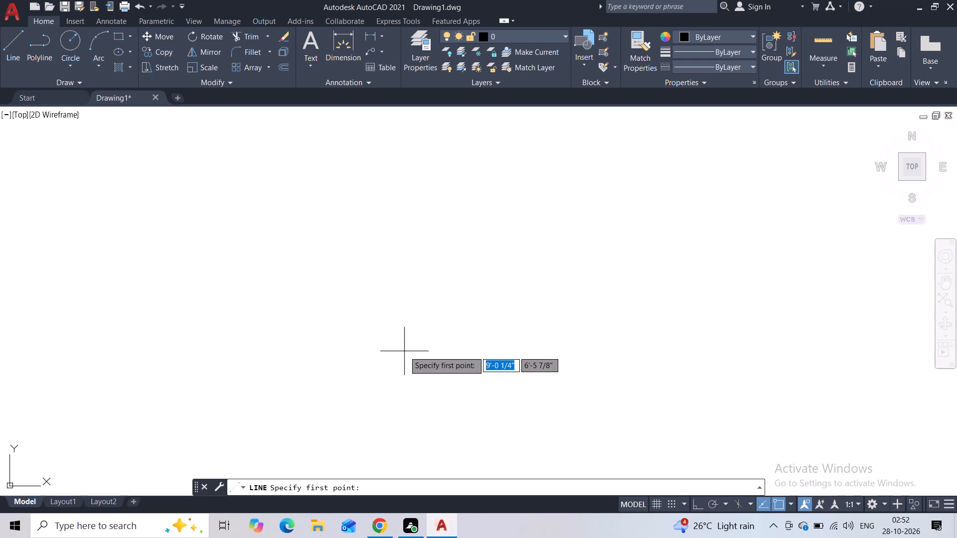
left_click(299, 320)
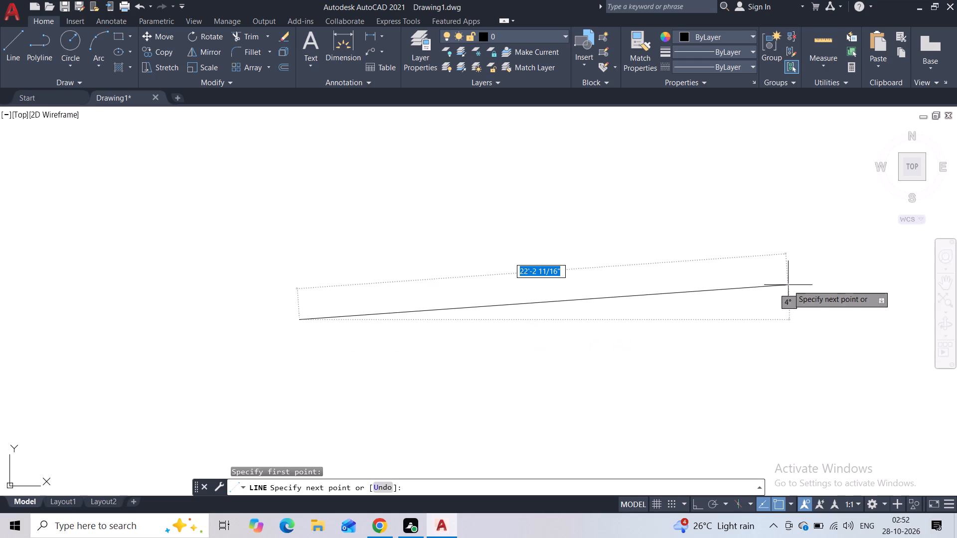
key("F8")
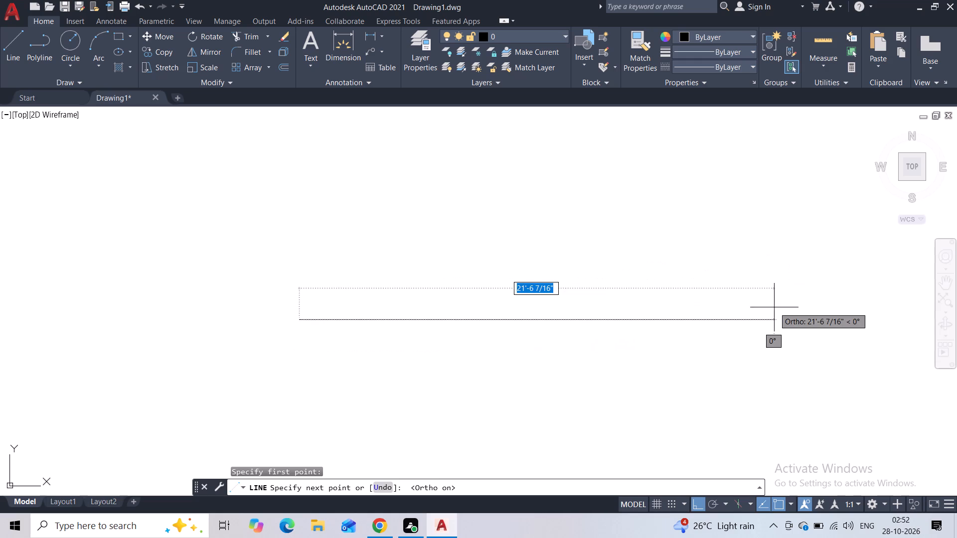
left_click(797, 322)
key("Escape")
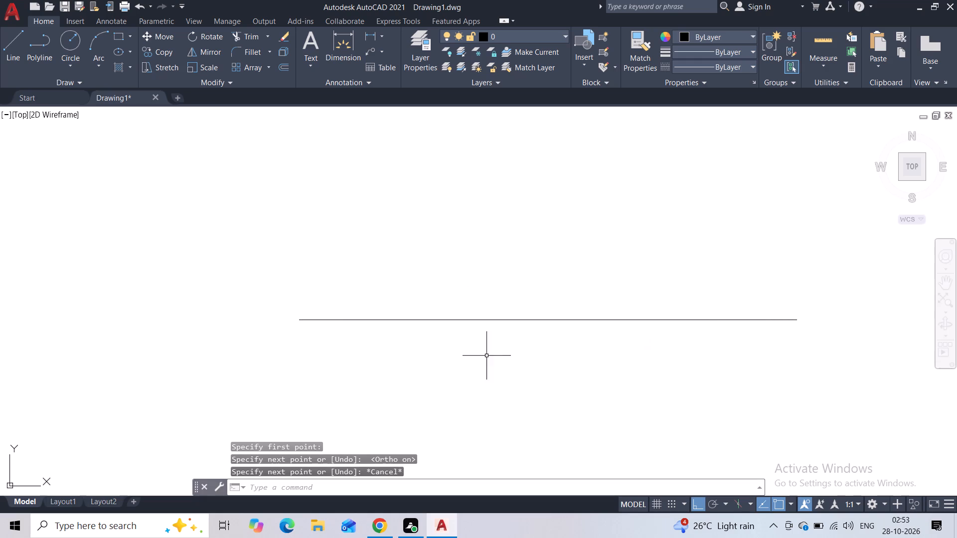
Modify the Standard dimension style to Architectural primary units and a text height of 11/16", and set it current.
key("d")
key("i")
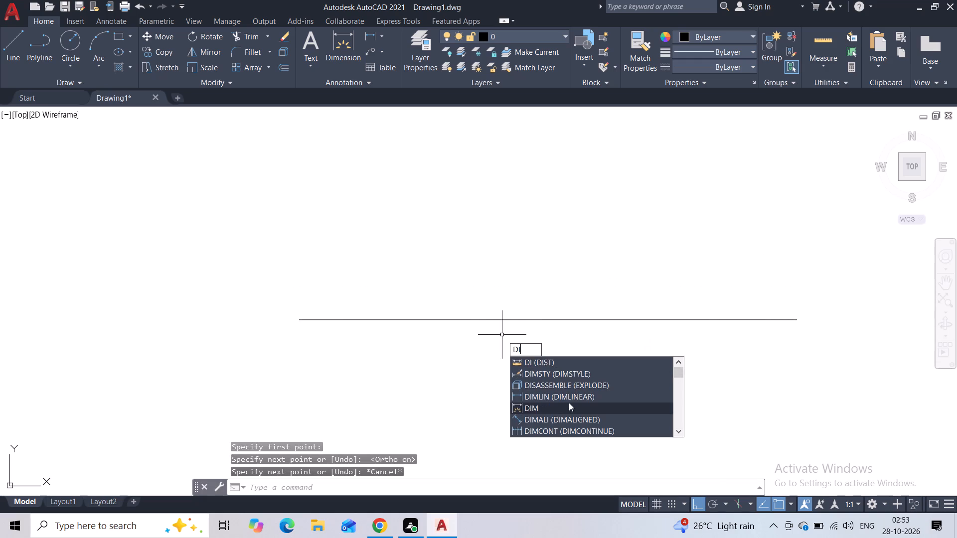
left_click(564, 376)
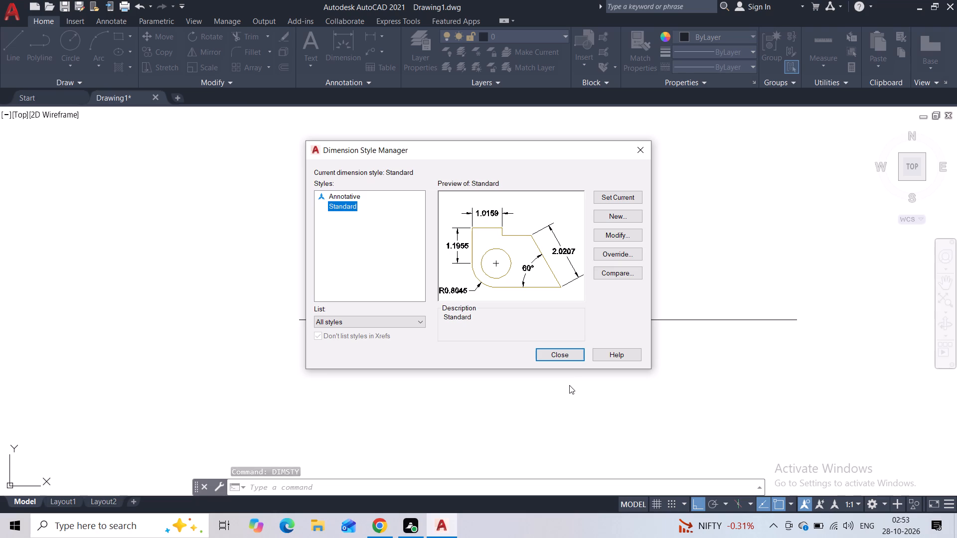
left_click(617, 232)
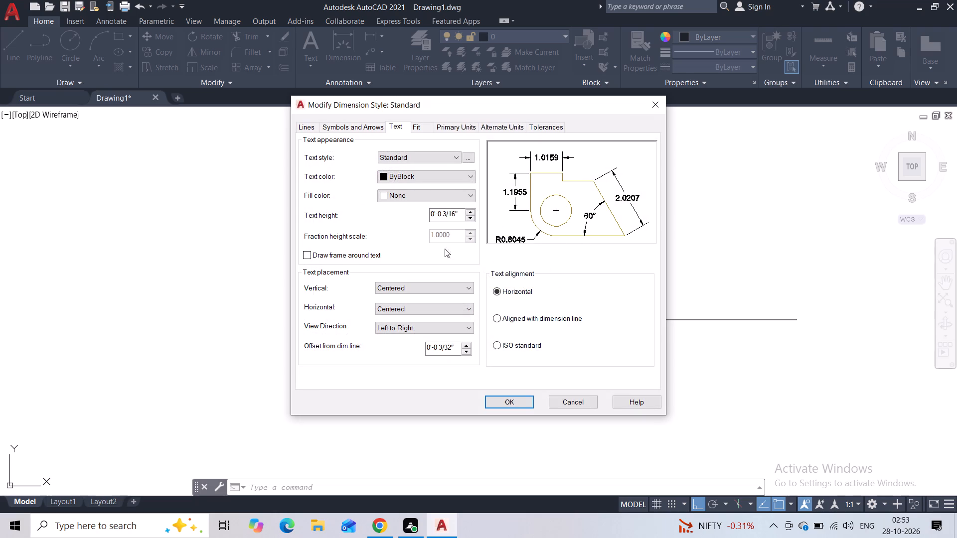
left_click(444, 126)
left_click(455, 168)
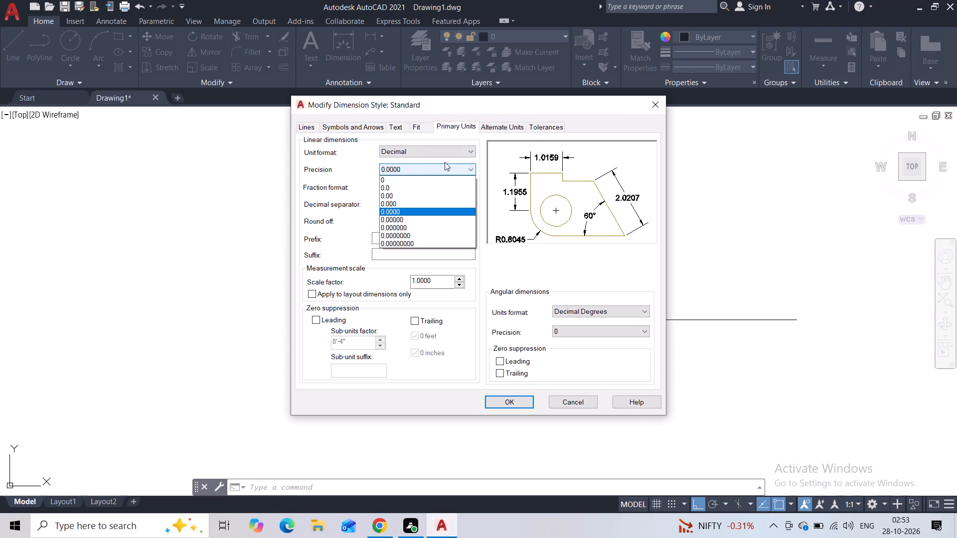
double_click(438, 151)
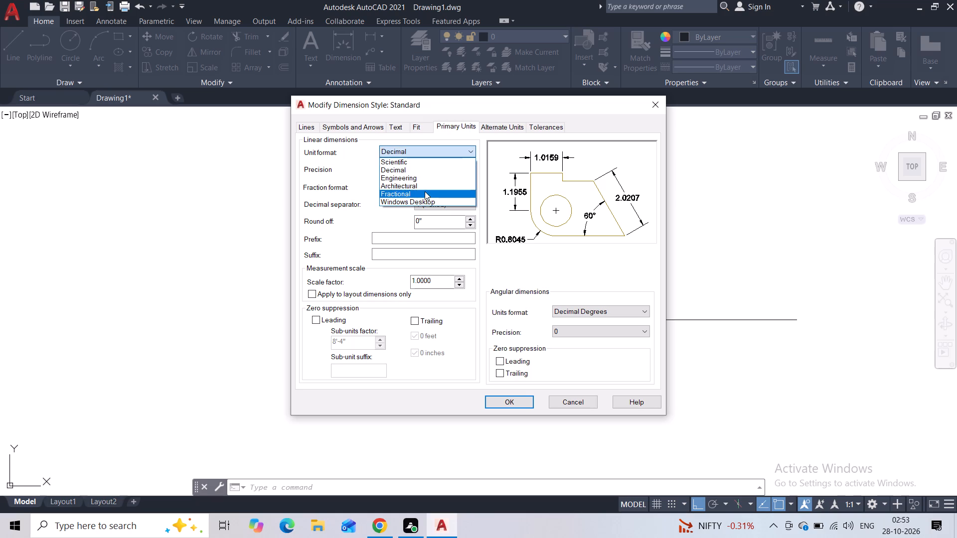
left_click(423, 186)
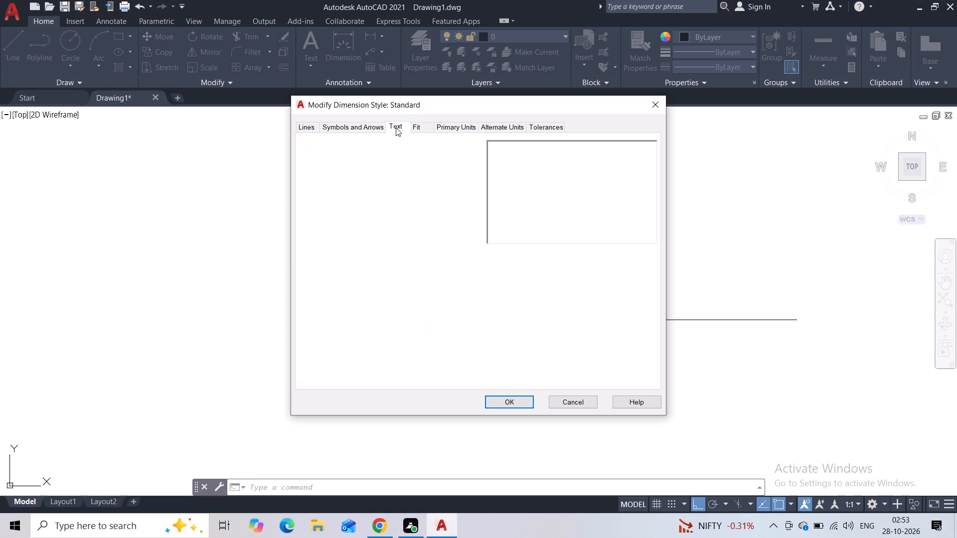
left_click(396, 128)
left_click(470, 210)
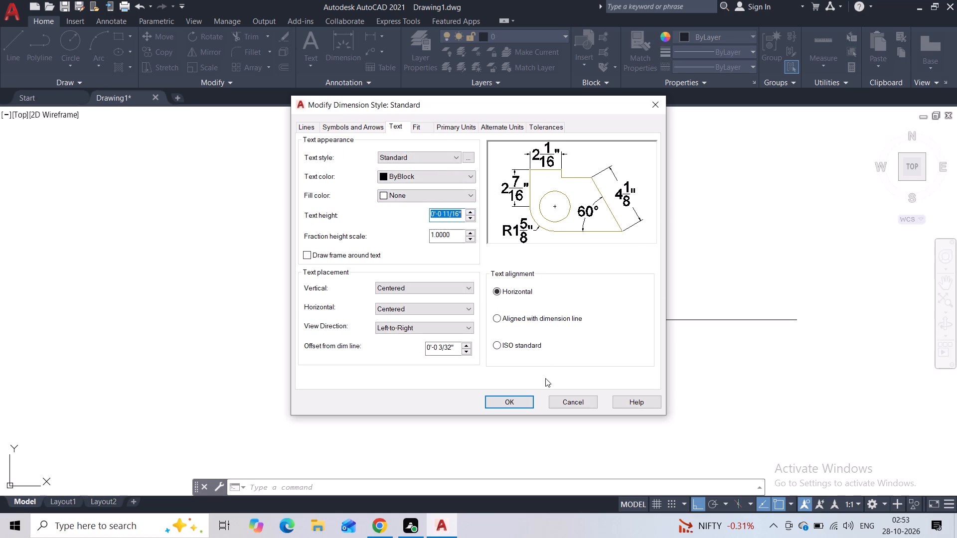
left_click(513, 405)
left_click(628, 193)
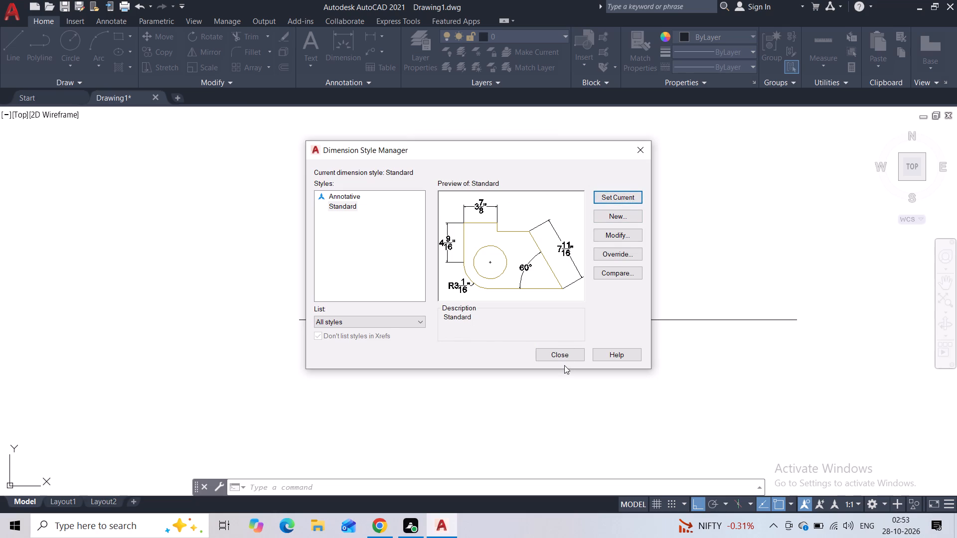
left_click(564, 358)
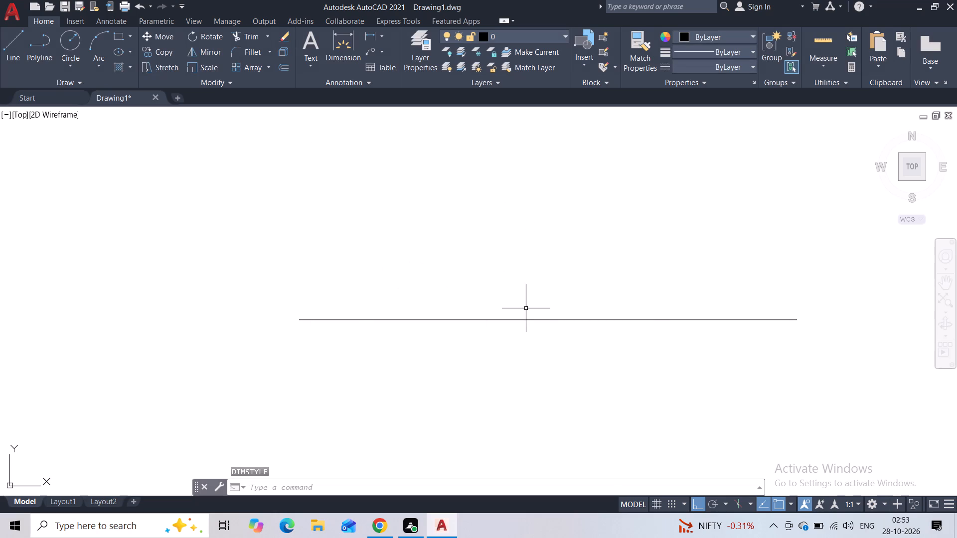
Draw a three-sided line outline on the baseline: 12' up, across parallel to the baseline, and back down to it.
left_click(20, 34)
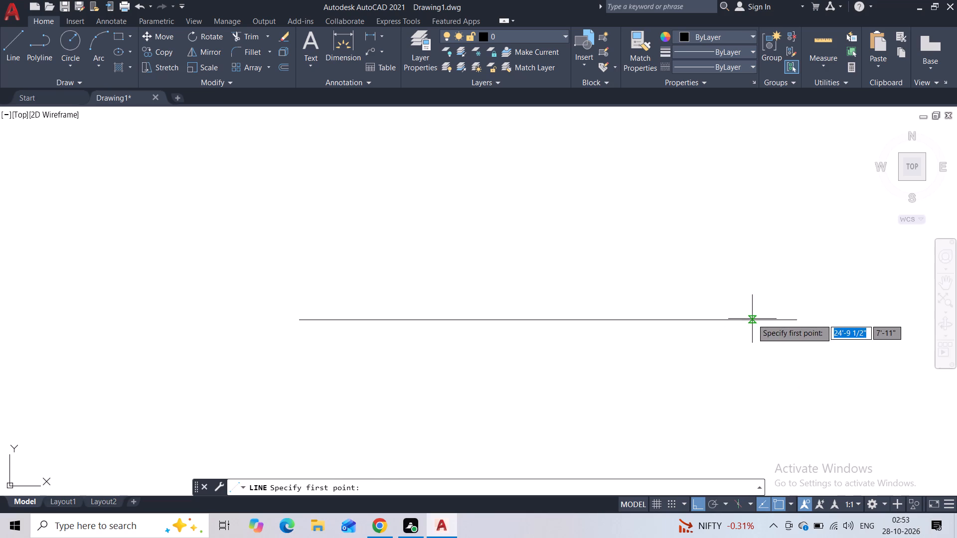
left_click(752, 319)
key("1")
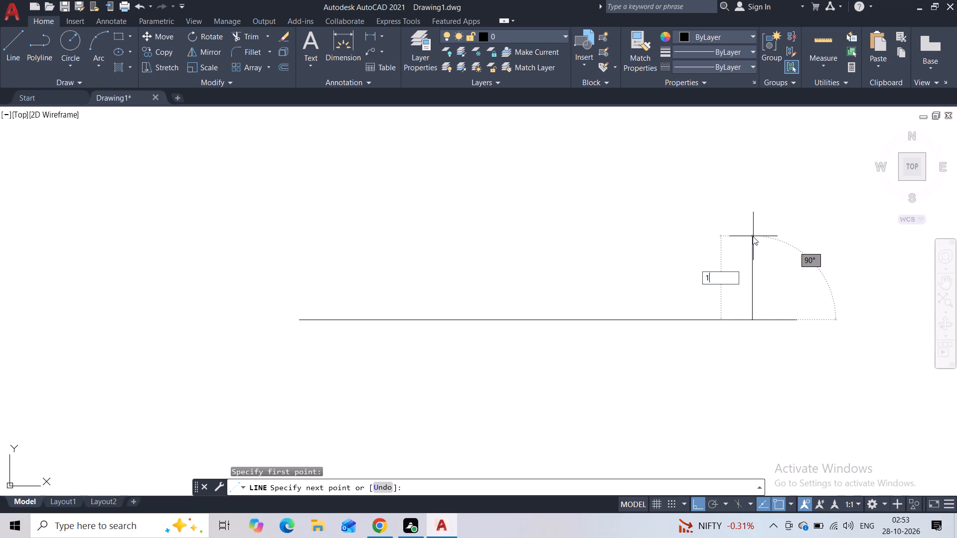
key("2")
key("apostrophe")
key("Return")
scroll(752, 237, "down", 3)
middle_click_drag(746, 227, 693, 257)
middle_click_drag(458, 282, 477, 255)
scroll(477, 255, "up", 2)
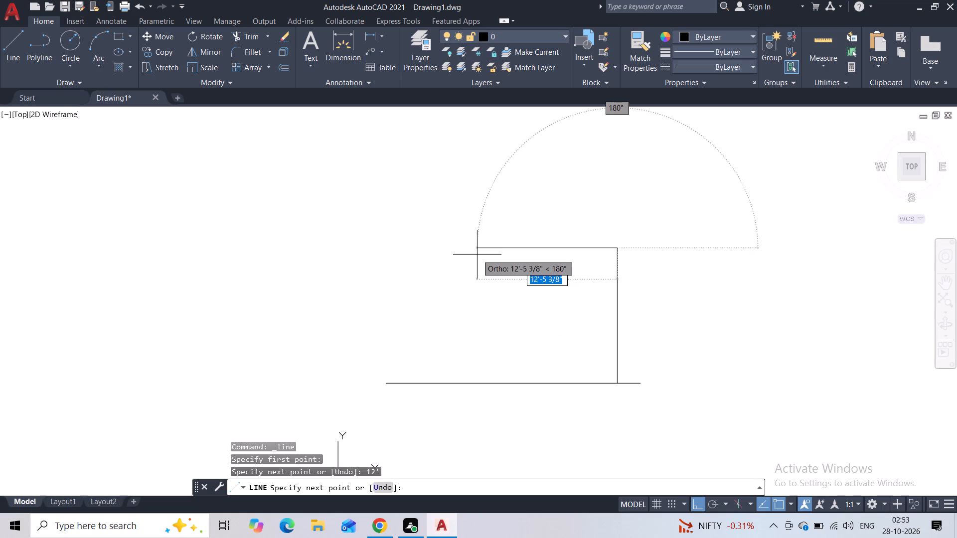
scroll(477, 255, "up", 1)
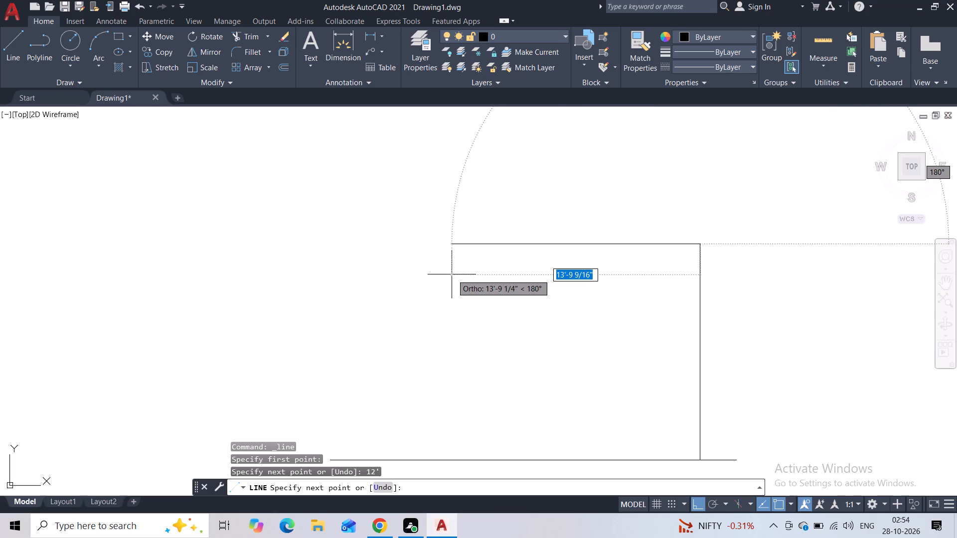
middle_click_drag(451, 275, 453, 238)
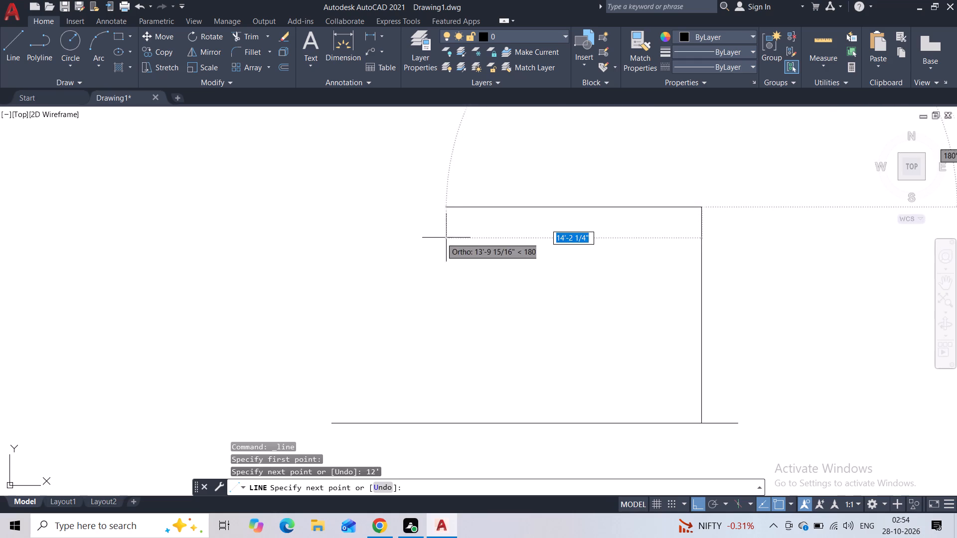
left_click(424, 237)
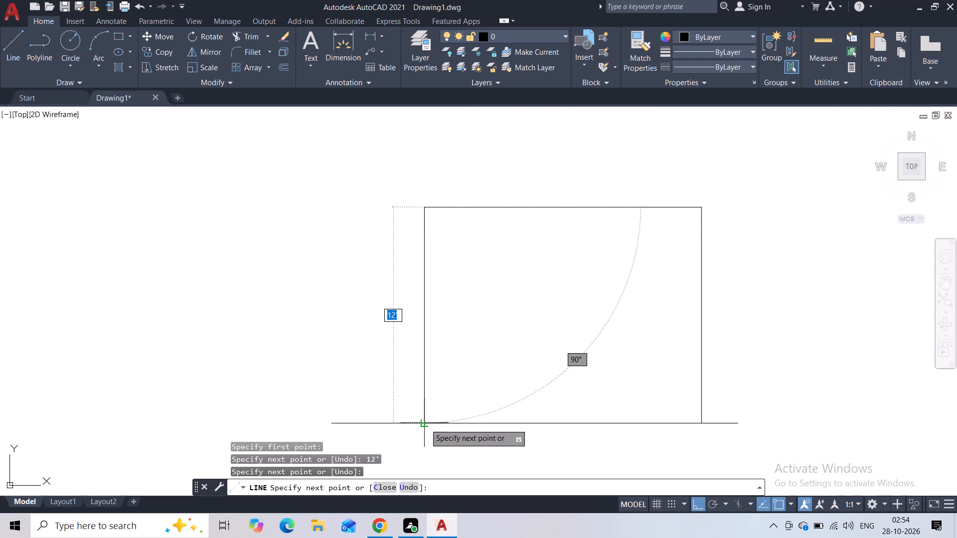
left_click(425, 424)
key("Escape")
Draw a 24' vertical line up from the baseline just outside the outline's right side, plus a horizontal line leftward from its top.
middle_click_drag(412, 373, 381, 341)
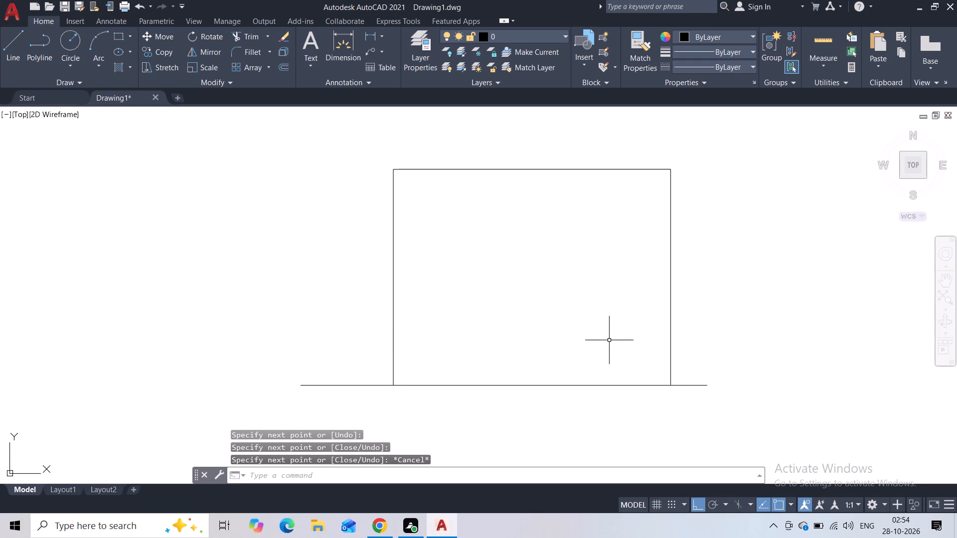
key("space")
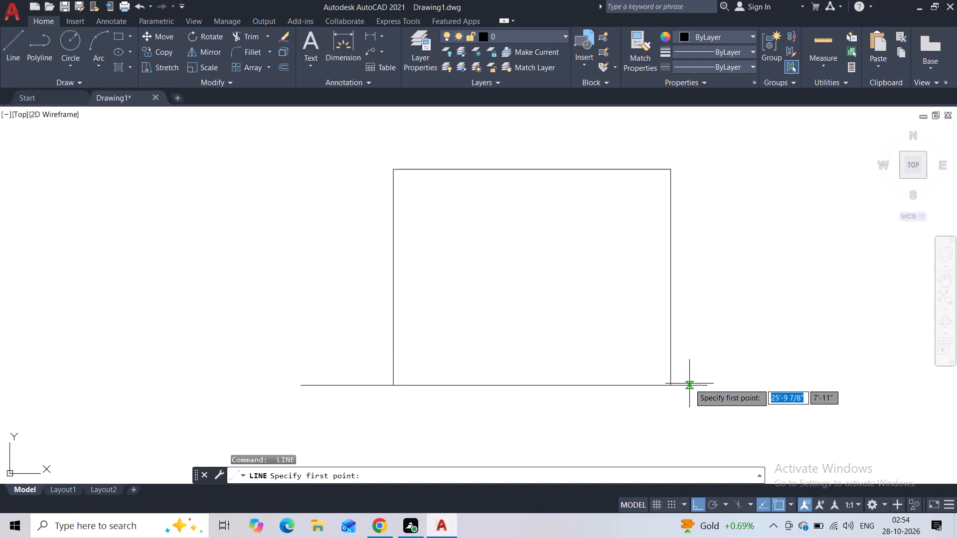
left_click(689, 384)
middle_click_drag(702, 275, 706, 350)
scroll(696, 276, "down", 2)
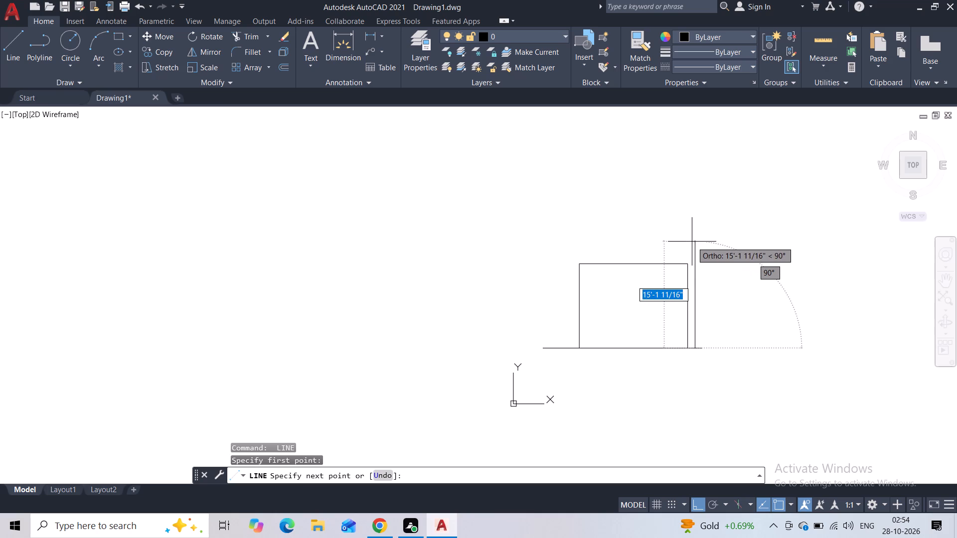
type("24")
key("apostrophe")
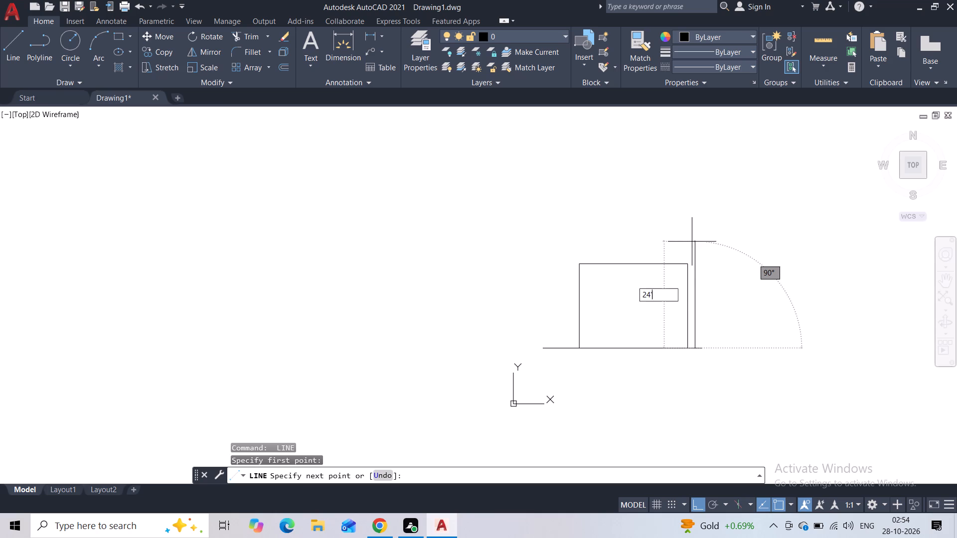
key("Return")
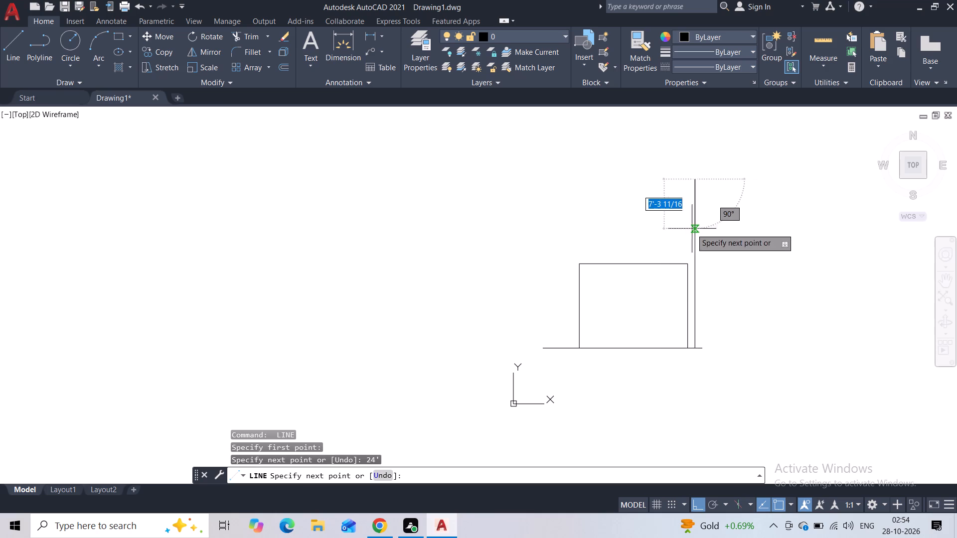
left_click(566, 211)
key("Escape")
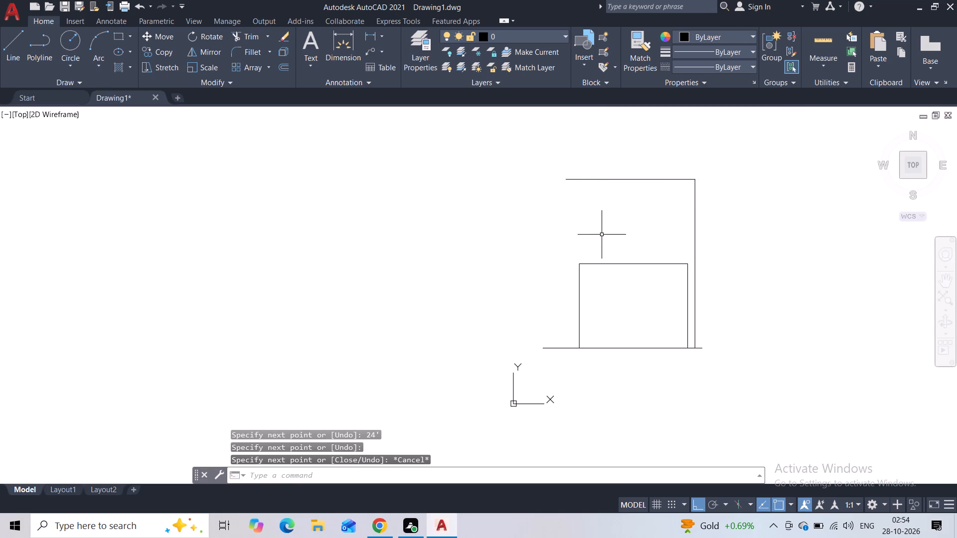
Draw a rectangle about 6'-4" by 1' between the lower outline and the upper horizontal line.
middle_click_drag(602, 235, 566, 249)
right_click(602, 235)
scroll(566, 249, "up", 1)
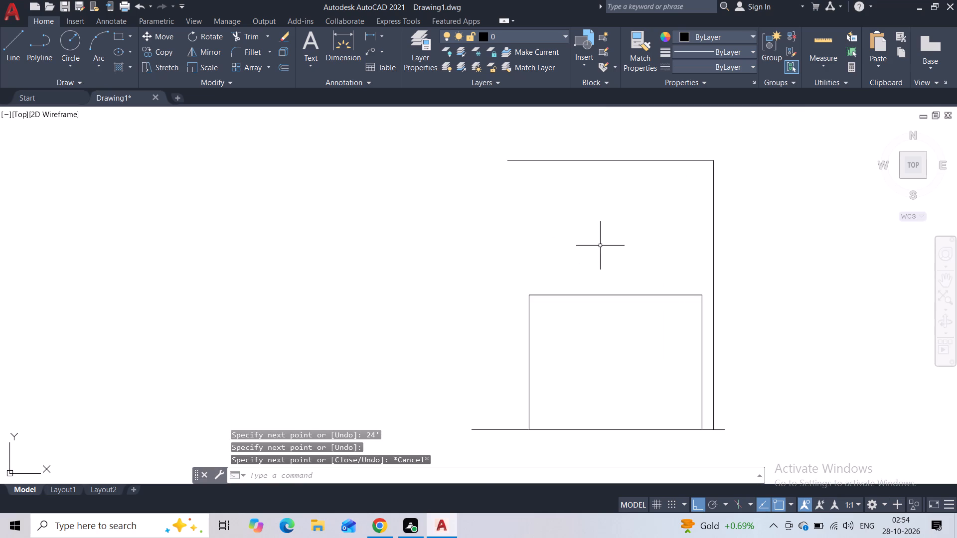
scroll(600, 246, "up", 1)
middle_click_drag(600, 246, 581, 314)
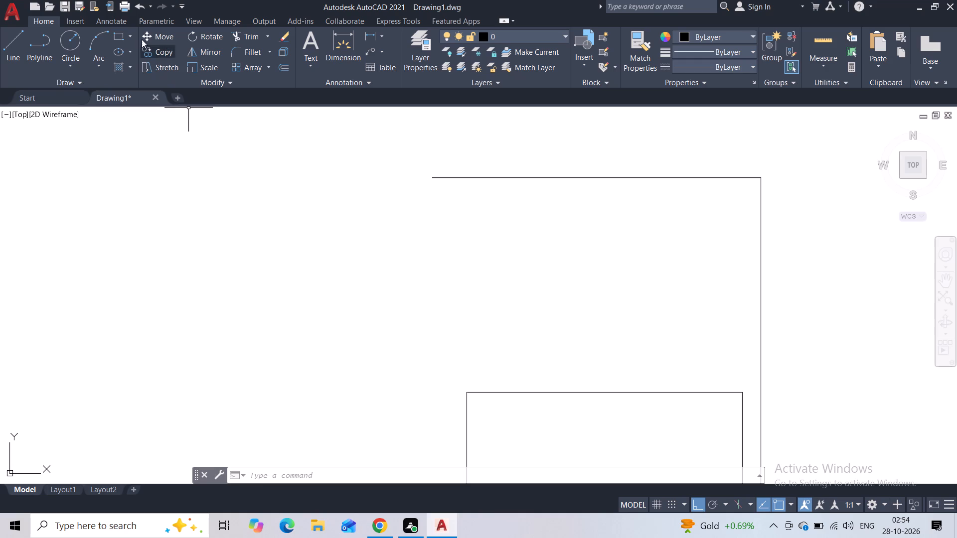
left_click(121, 36)
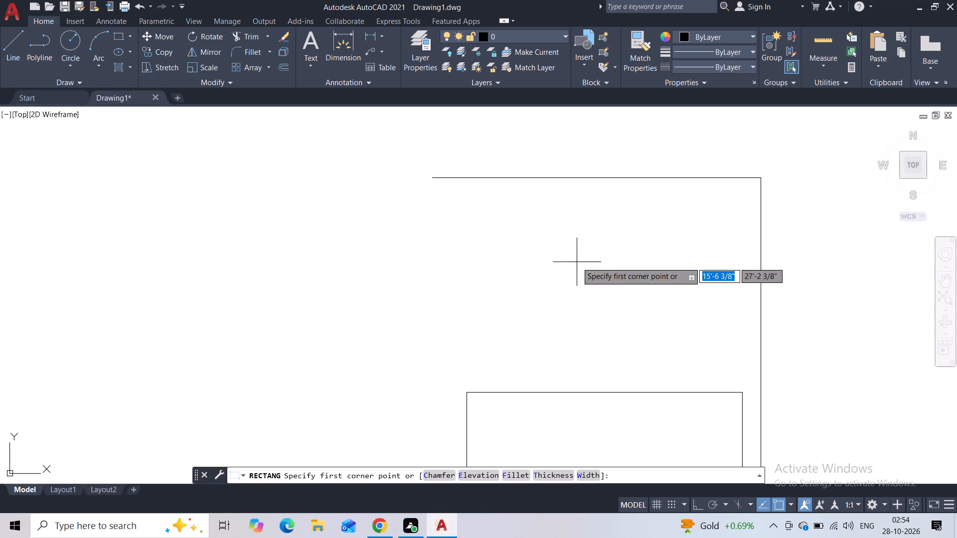
left_click(561, 242)
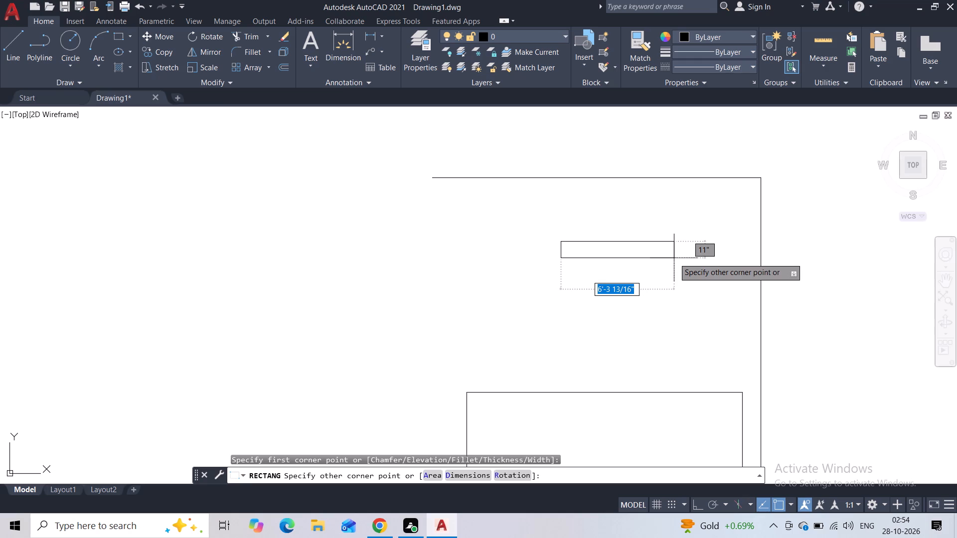
left_click(674, 260)
Draw a second rectangle about 1'-5" by 1' just to the right of the long one, aligned with it.
middle_click_drag(700, 252, 672, 262)
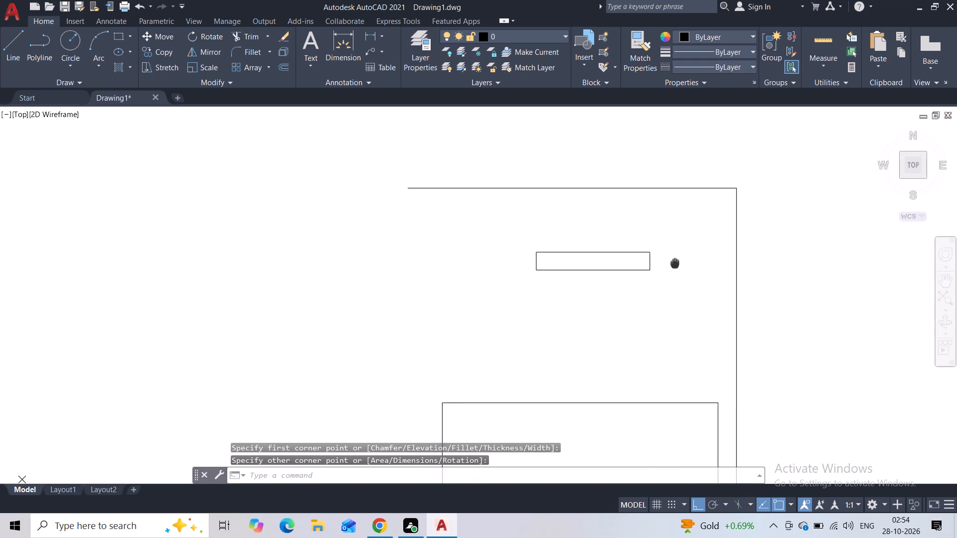
middle_click_drag(672, 262, 575, 254)
key("space")
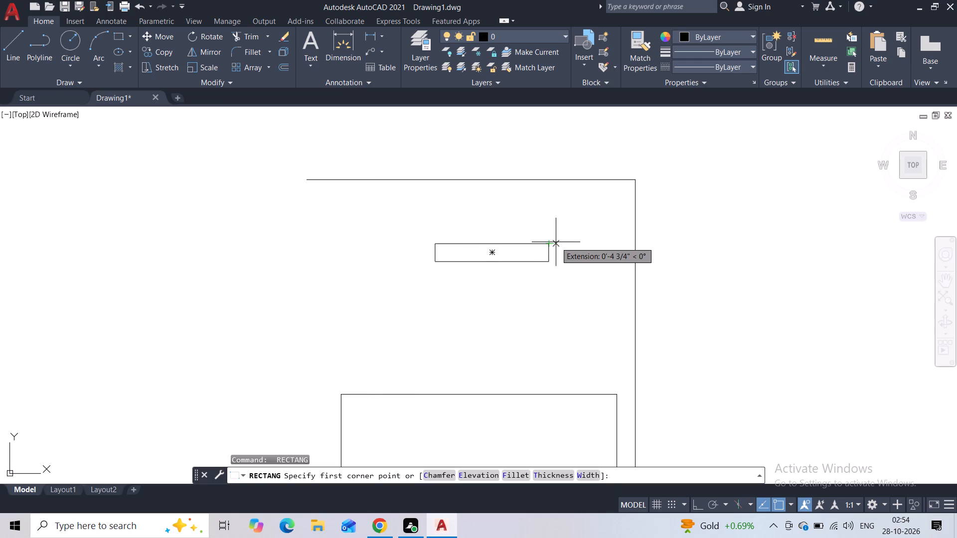
left_click(557, 242)
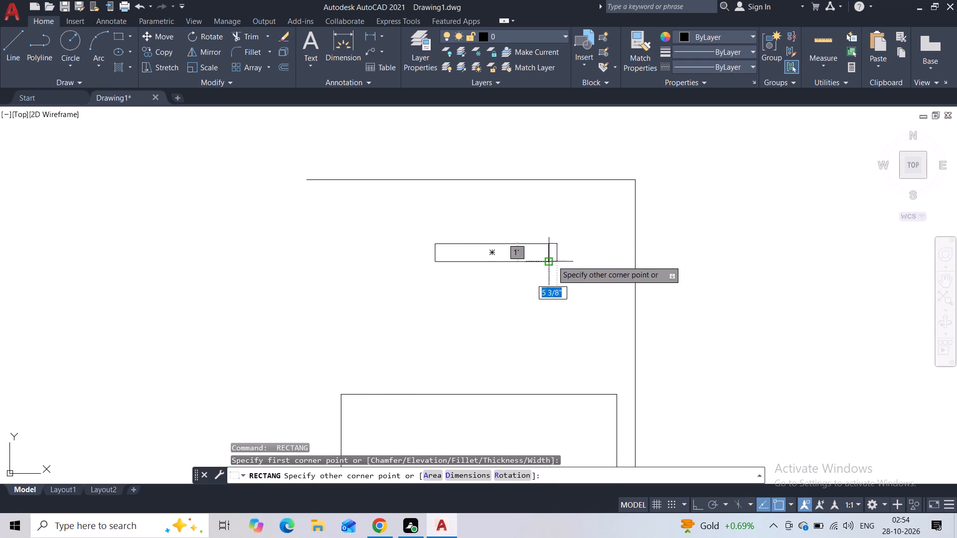
left_click(582, 264)
Copy both small rectangles a short distance straight down to form a second row.
scroll(580, 236, "up", 1)
right_click(579, 236)
middle_click_drag(579, 236, 496, 164)
scroll(496, 164, "down", 1)
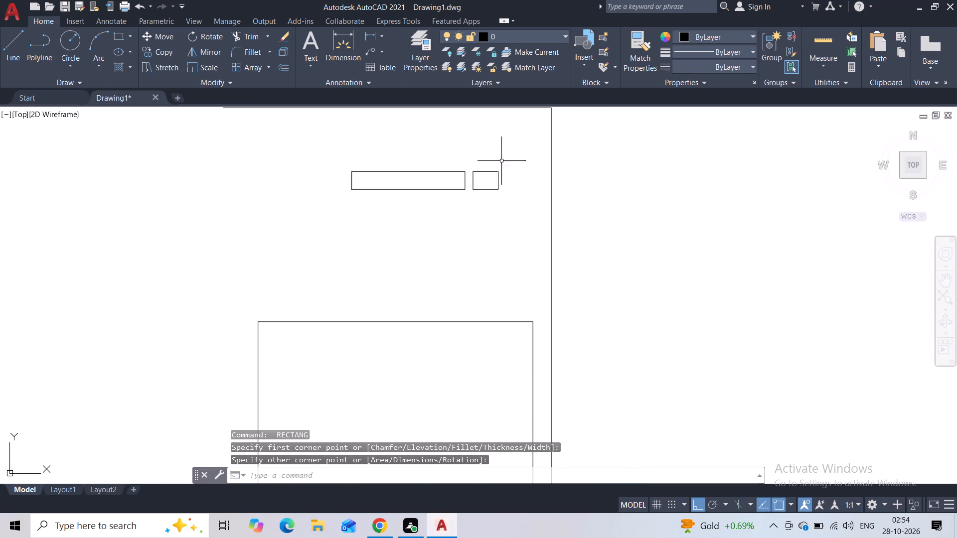
left_click(510, 156)
left_click(347, 228)
left_click(155, 53)
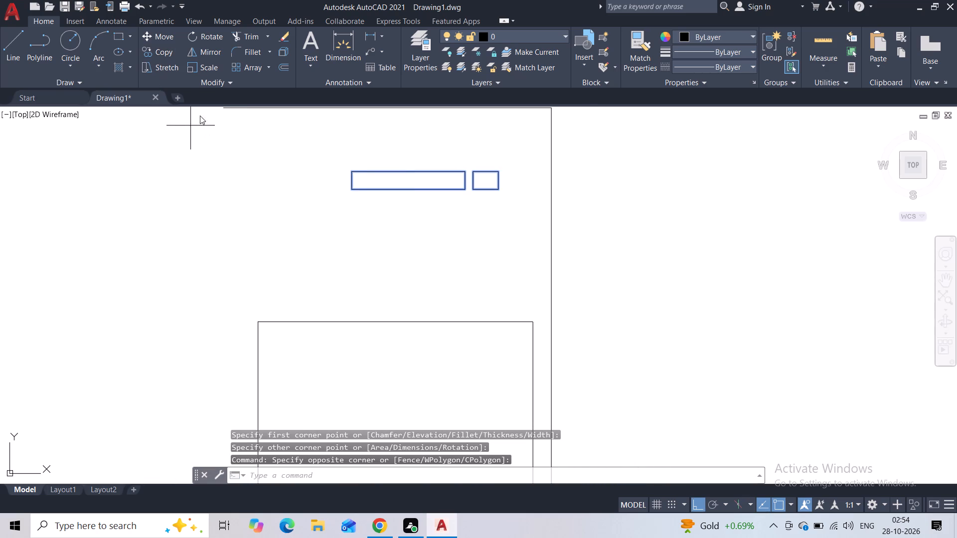
left_click(351, 169)
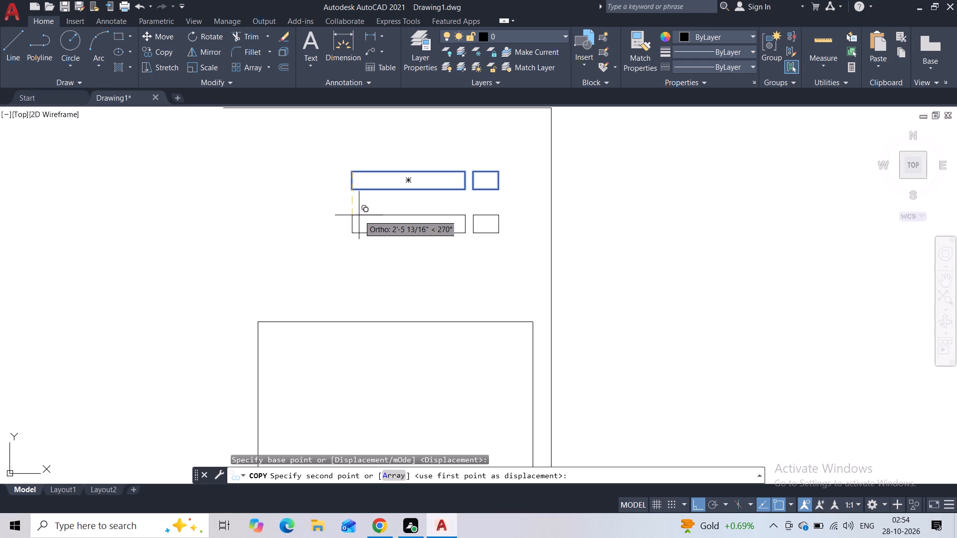
left_click(357, 207)
key("Escape")
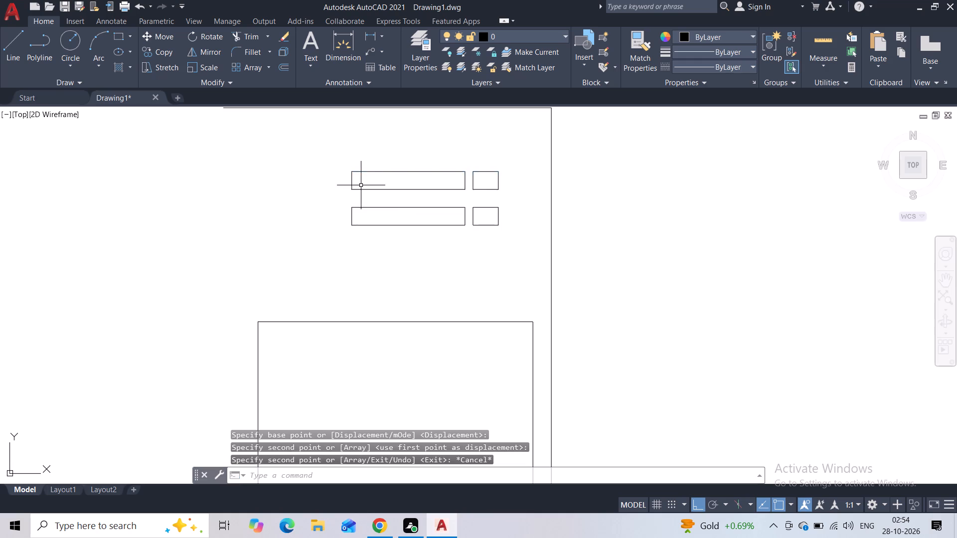
Draw a vertical line inside the 12' outline from its top edge down to the baseline, right of centre.
scroll(364, 181, "down", 2)
middle_click_drag(364, 181, 389, 168)
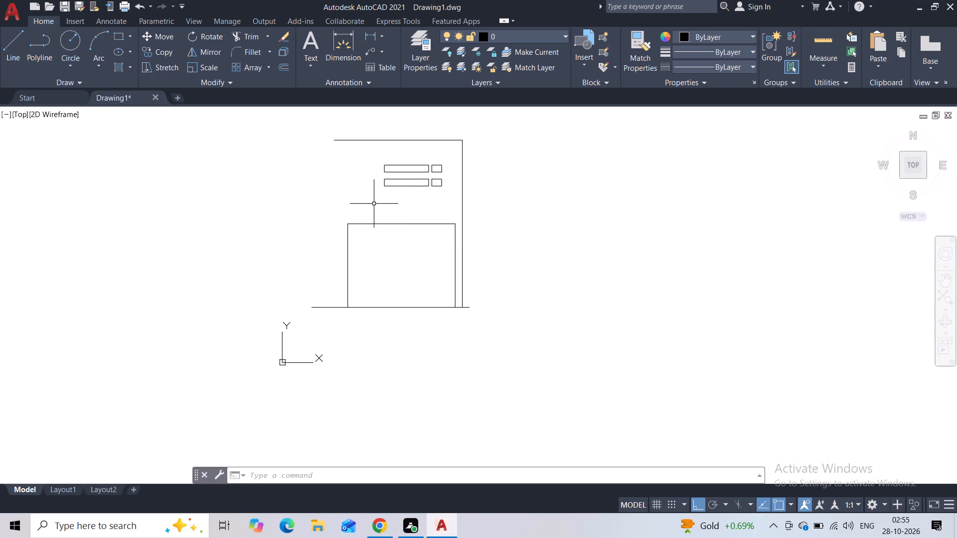
middle_click_drag(374, 203, 380, 193)
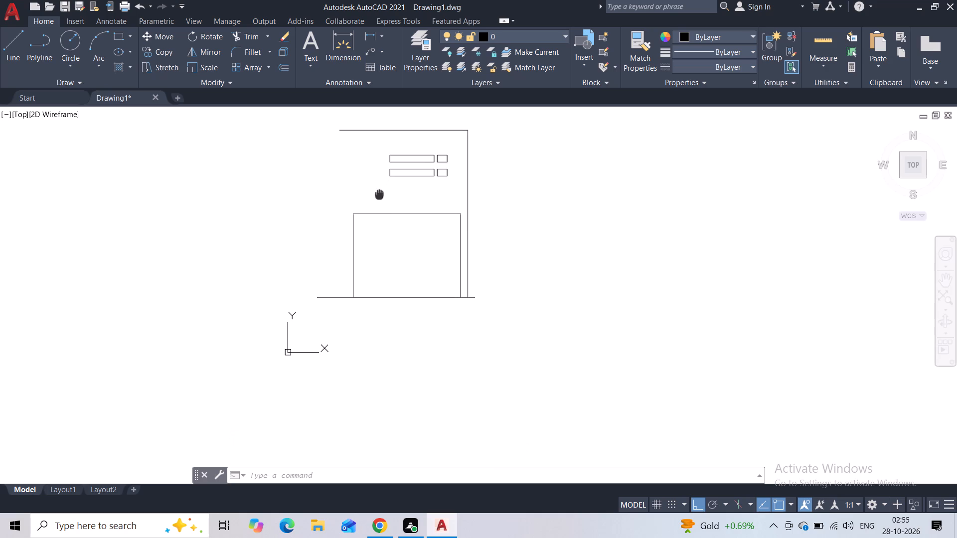
middle_click_drag(380, 193, 378, 157)
scroll(397, 203, "up", 2)
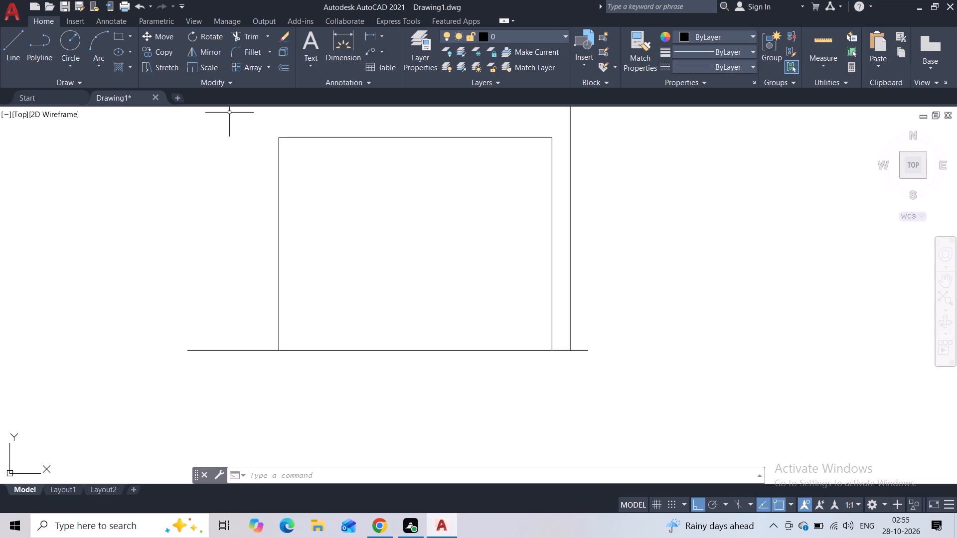
left_click(12, 56)
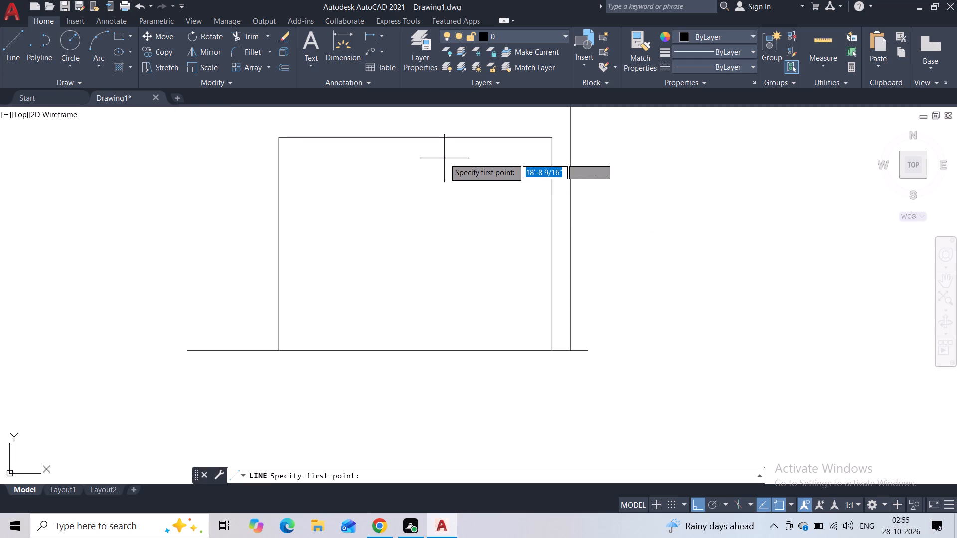
left_click(452, 140)
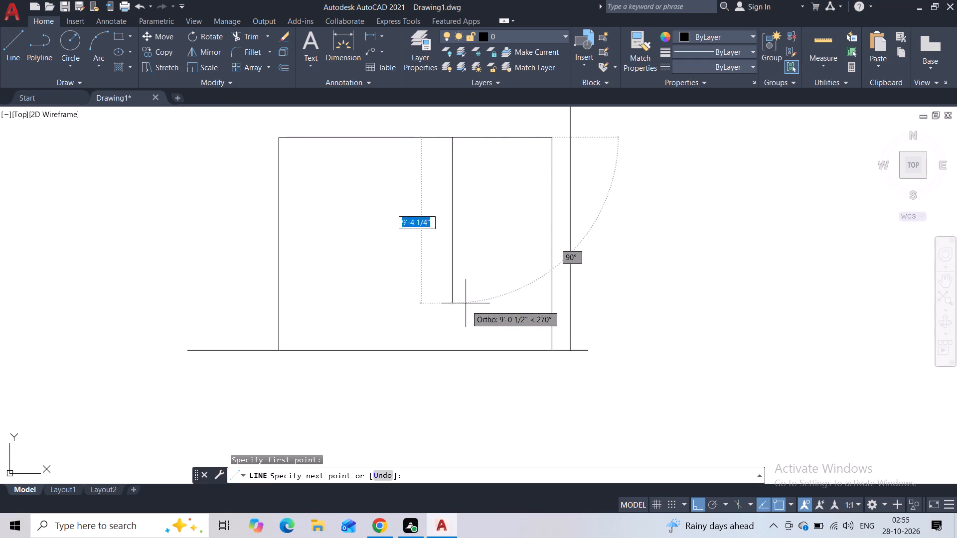
left_click(455, 348)
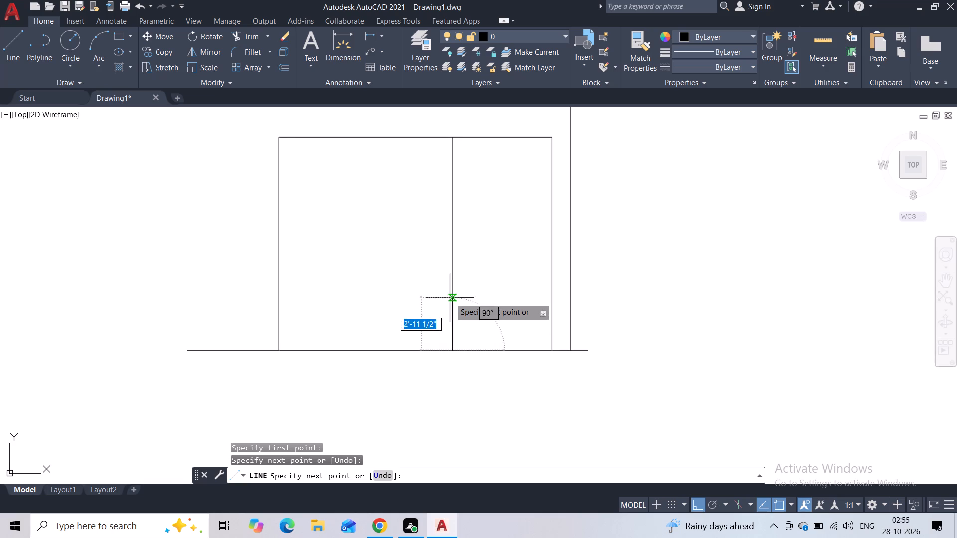
key("Escape")
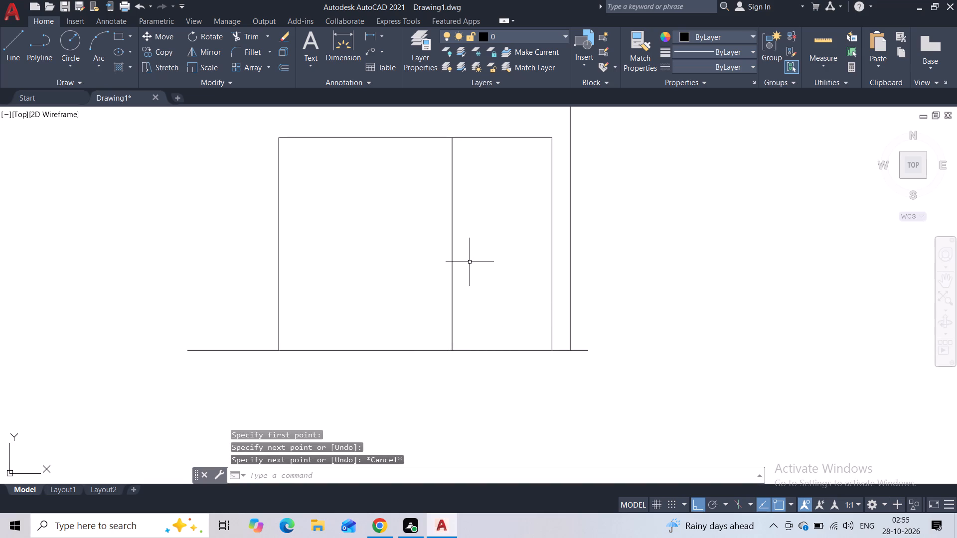
Move the inner vertical line a short distance left, keeping it between the outline's top edge and the baseline.
left_click(477, 236)
left_click(445, 259)
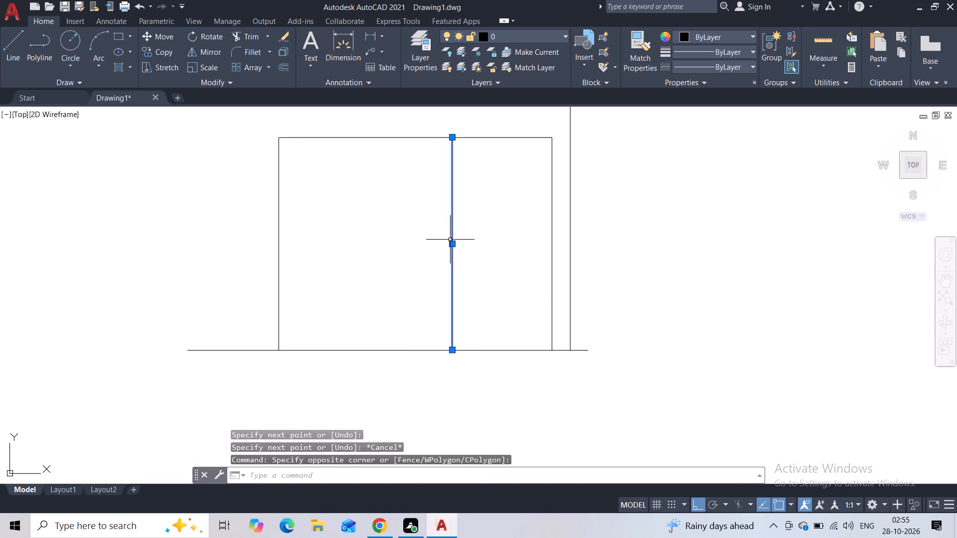
left_click(164, 39)
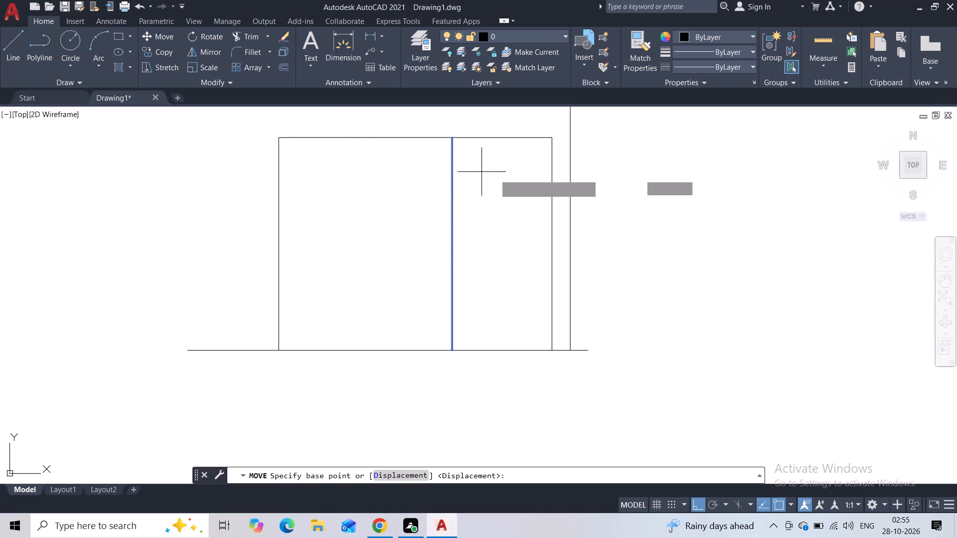
left_click(452, 139)
left_click(427, 143)
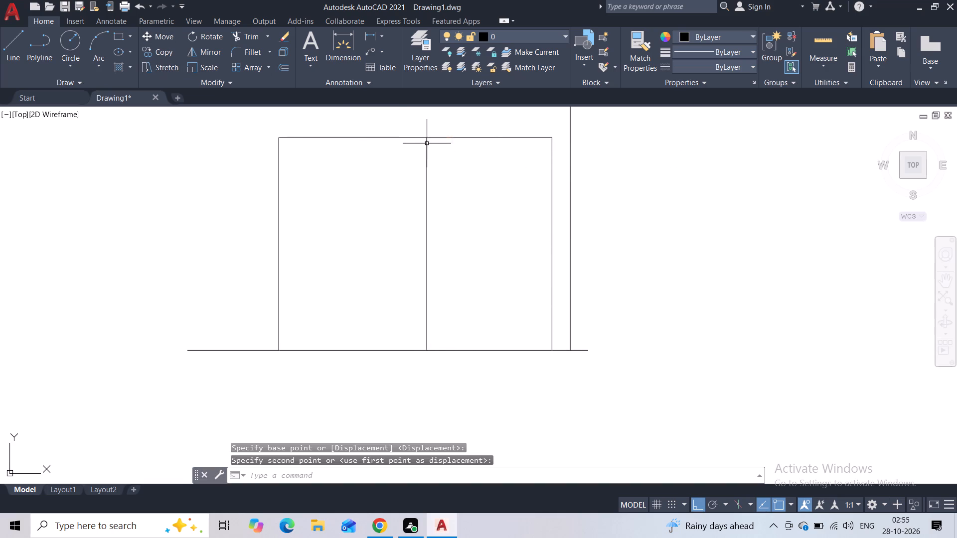
middle_click_drag(395, 192, 414, 185)
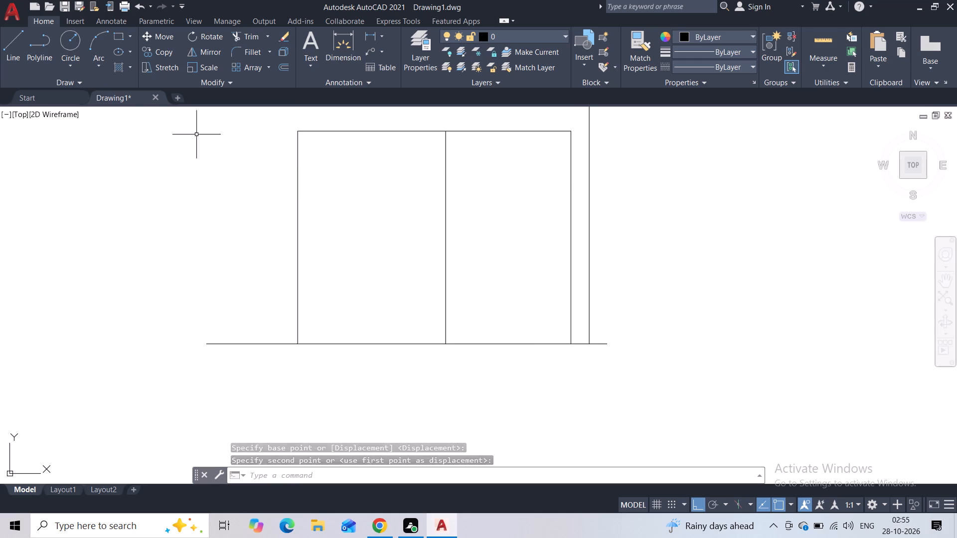
Draw a horizontal line across the full width of the divided outline, a short distance above the baseline.
left_click(119, 41)
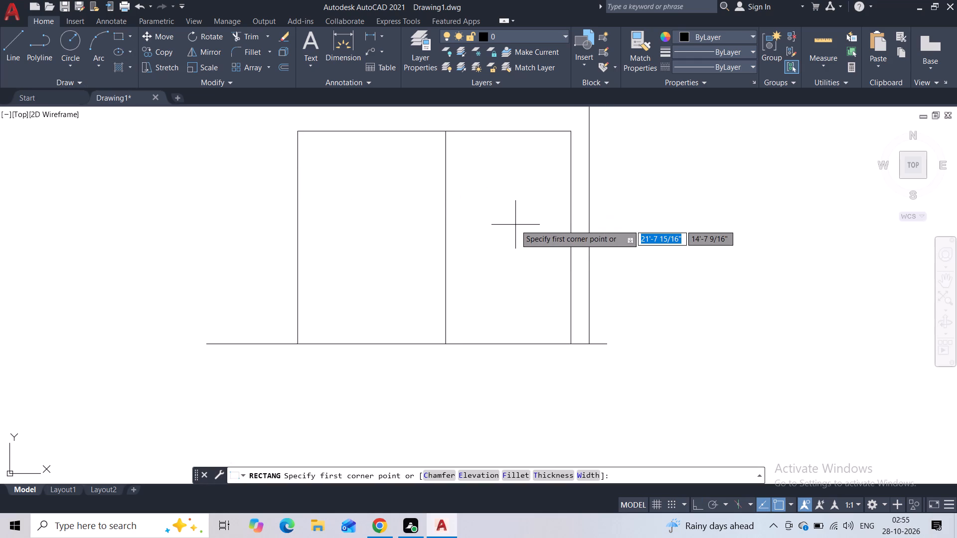
key("Escape")
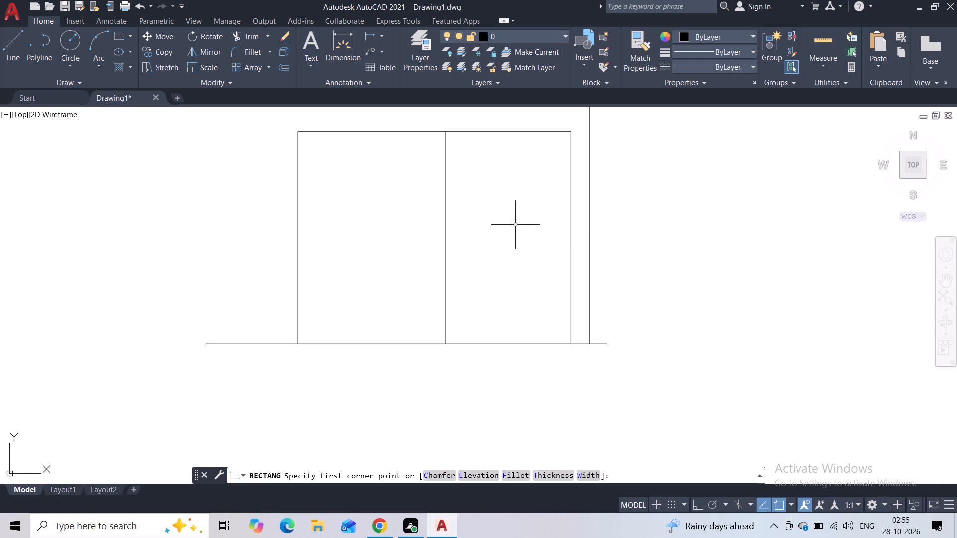
left_click(22, 49)
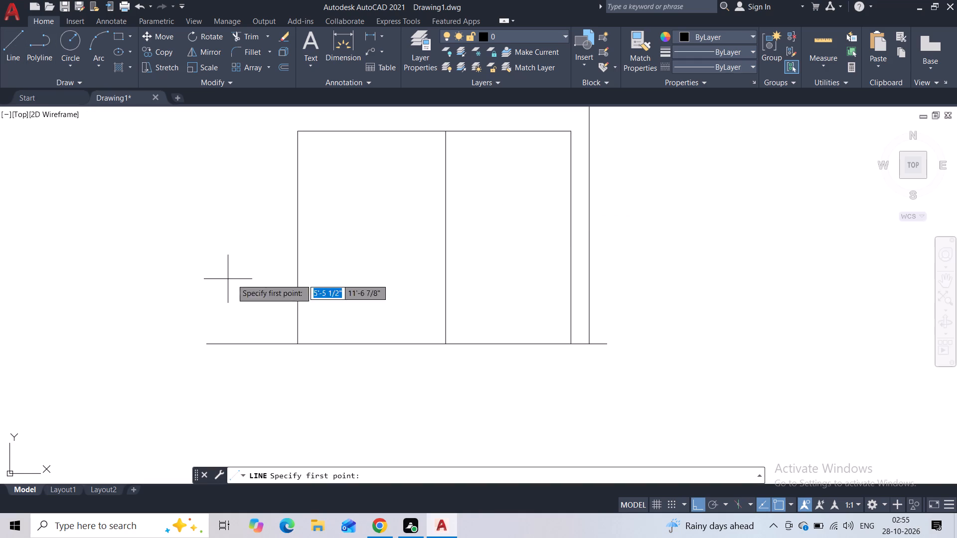
left_click(298, 318)
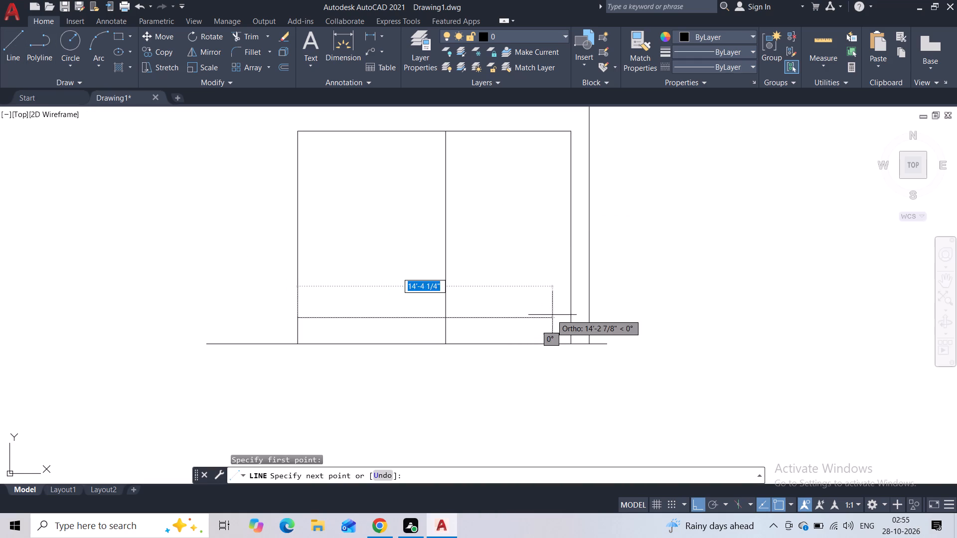
left_click(569, 316)
key("Escape")
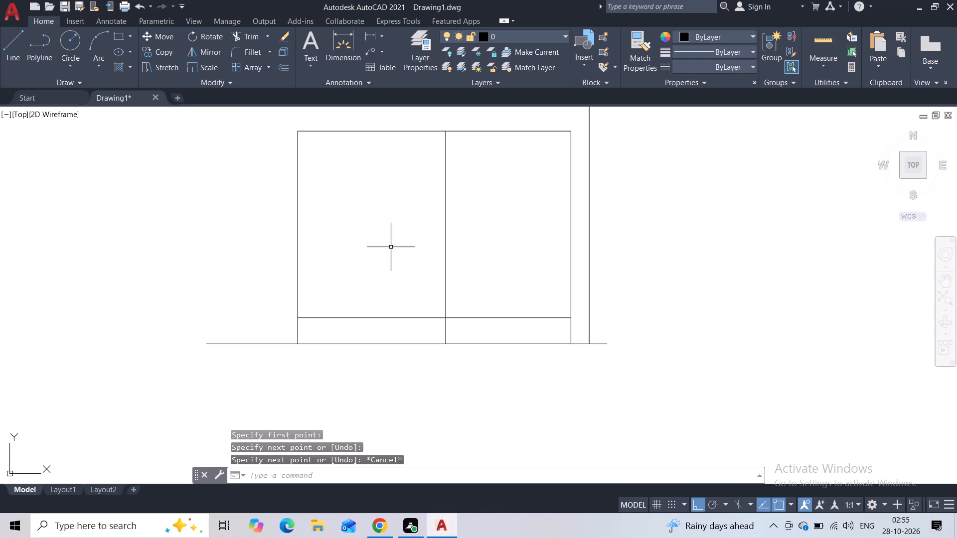
Draw a door rectangle about 4'-2" wide by 8'-1" high in the outline's right bay, its bottom edge between the horizontal line and the baseline.
left_click(116, 32)
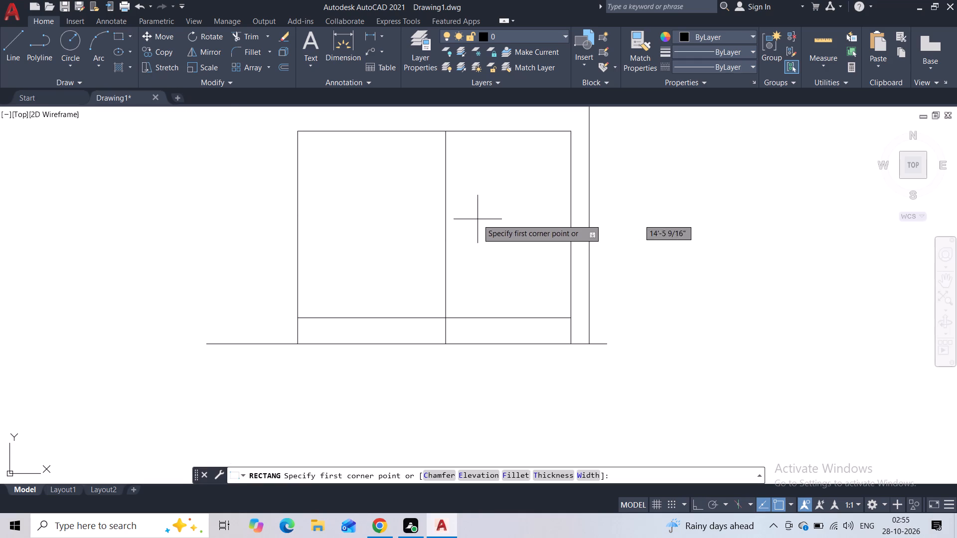
left_click(474, 183)
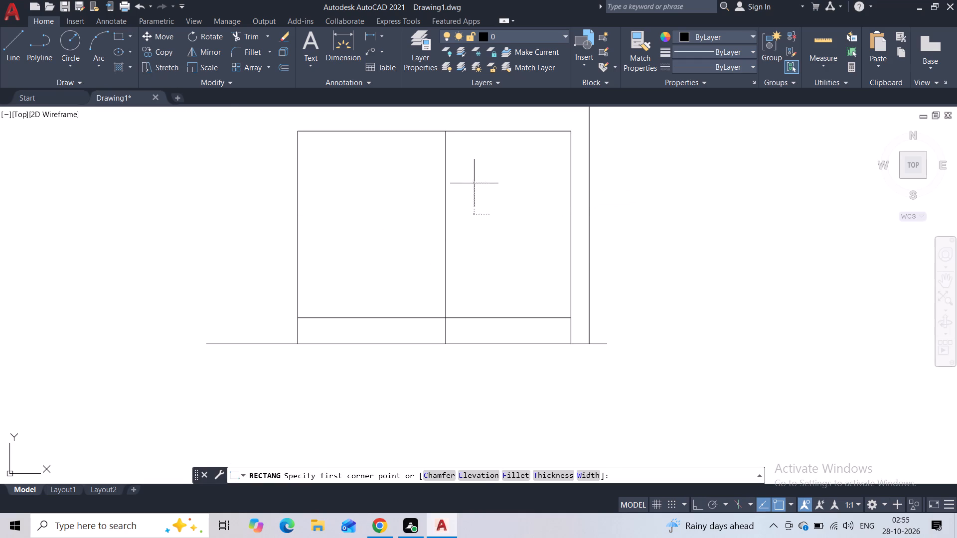
left_click(548, 327)
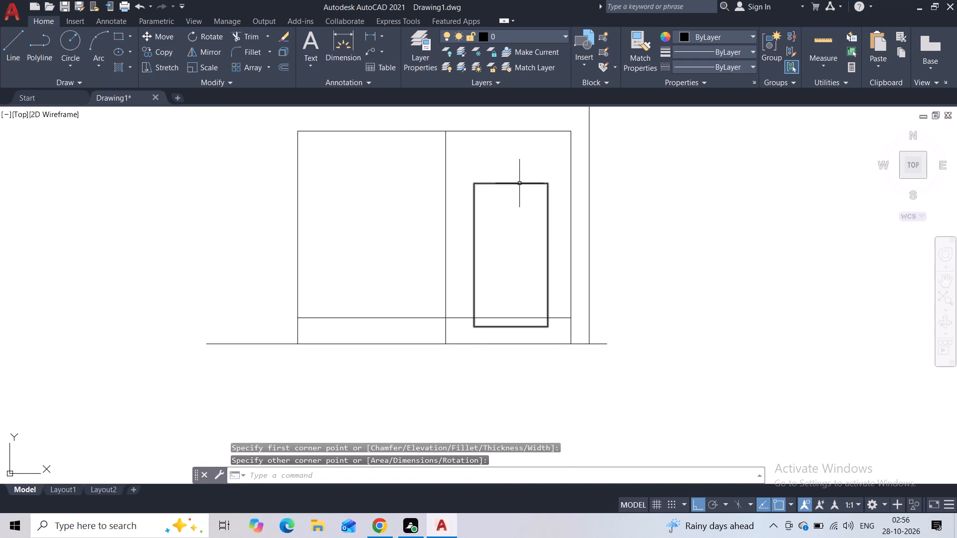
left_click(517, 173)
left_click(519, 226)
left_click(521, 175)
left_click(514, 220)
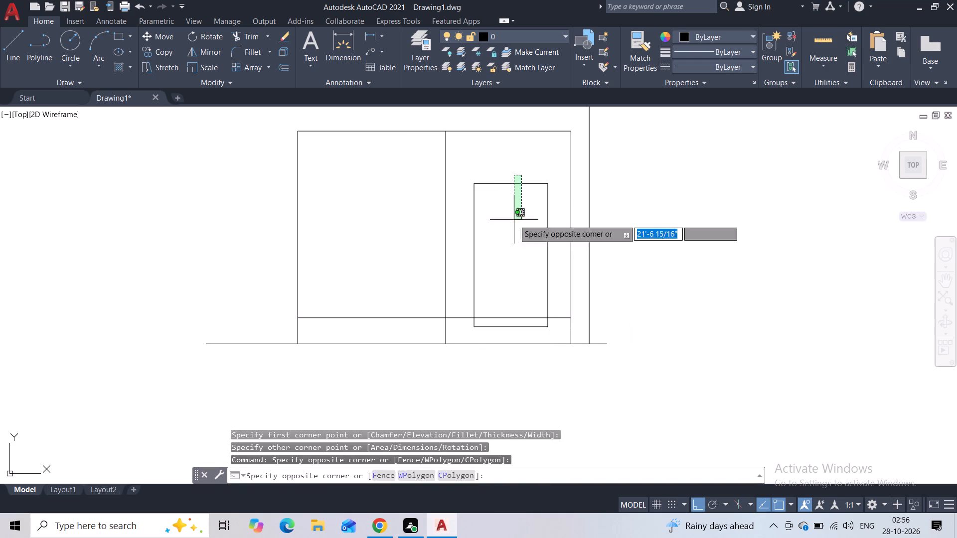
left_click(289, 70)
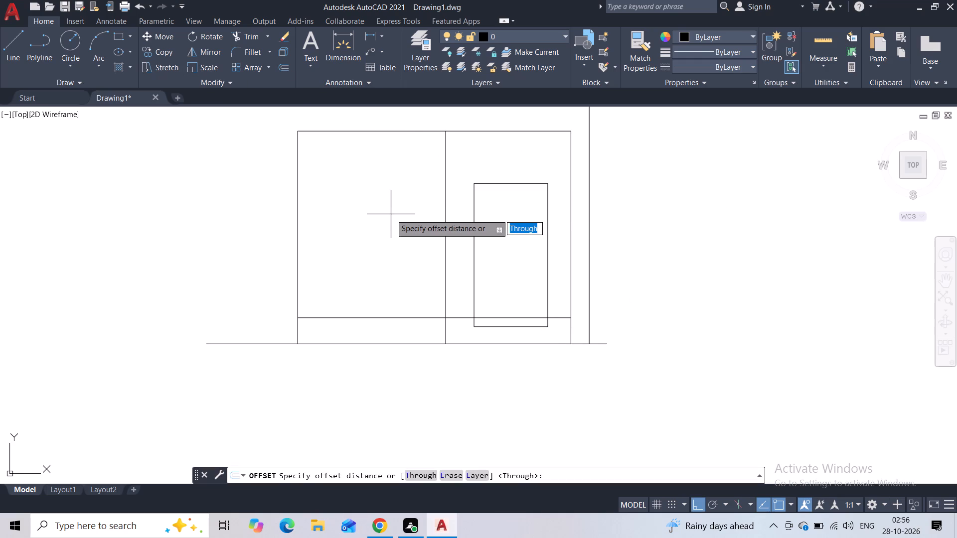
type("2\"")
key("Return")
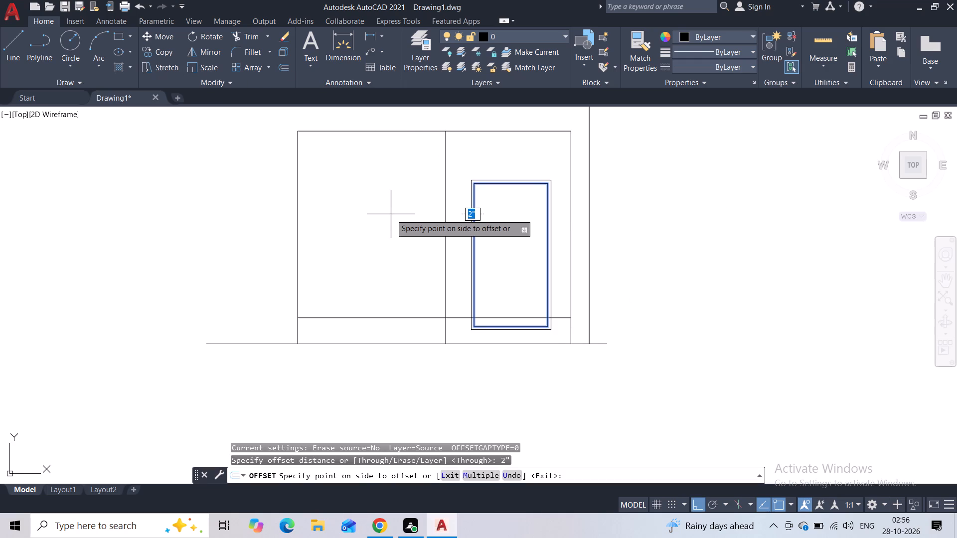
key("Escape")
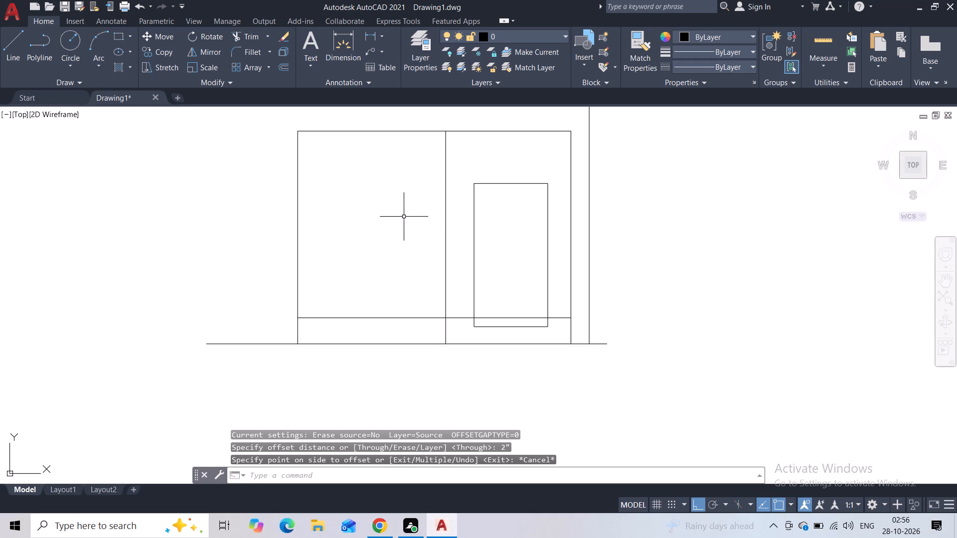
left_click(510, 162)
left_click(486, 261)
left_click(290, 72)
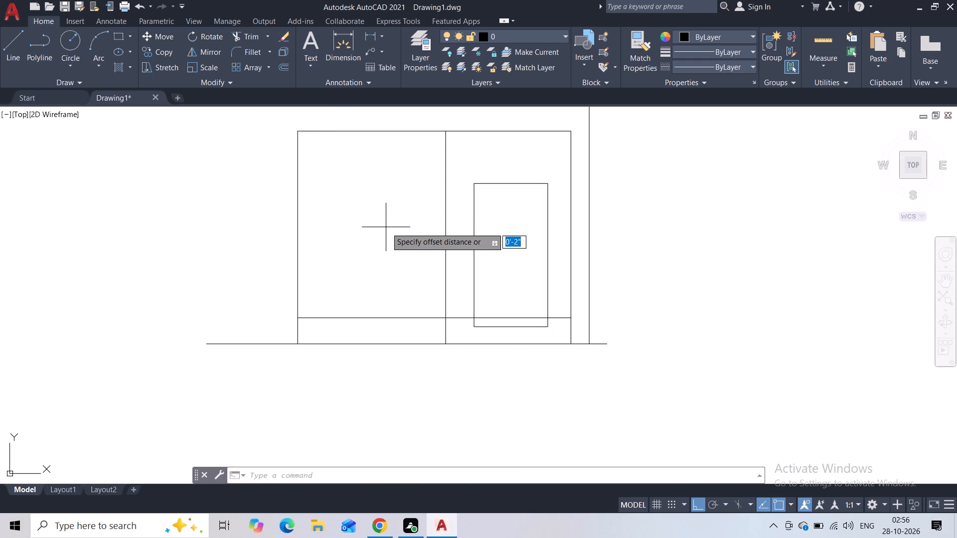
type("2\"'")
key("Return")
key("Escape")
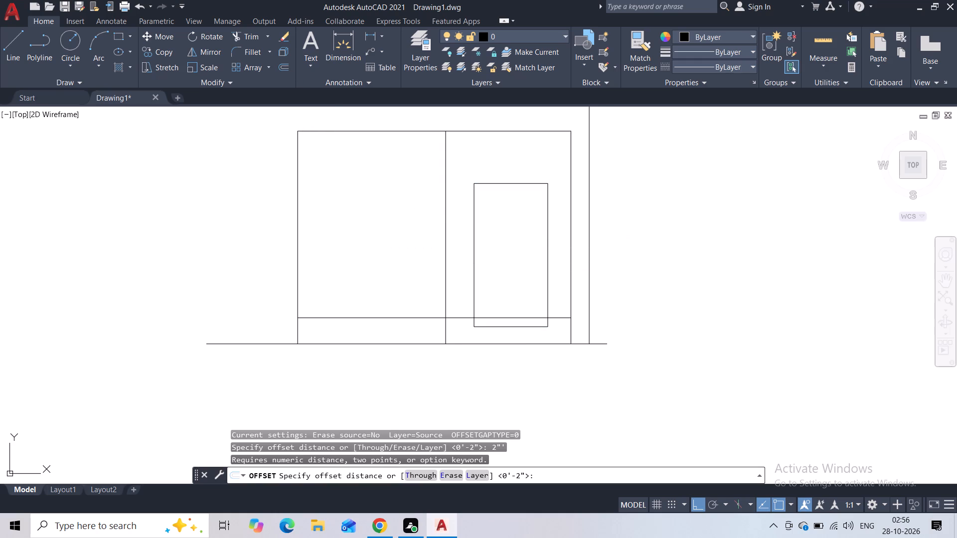
Offset the door rectangle 2" outward to form a frame around it.
left_click(506, 170)
left_click(496, 221)
left_click(281, 70)
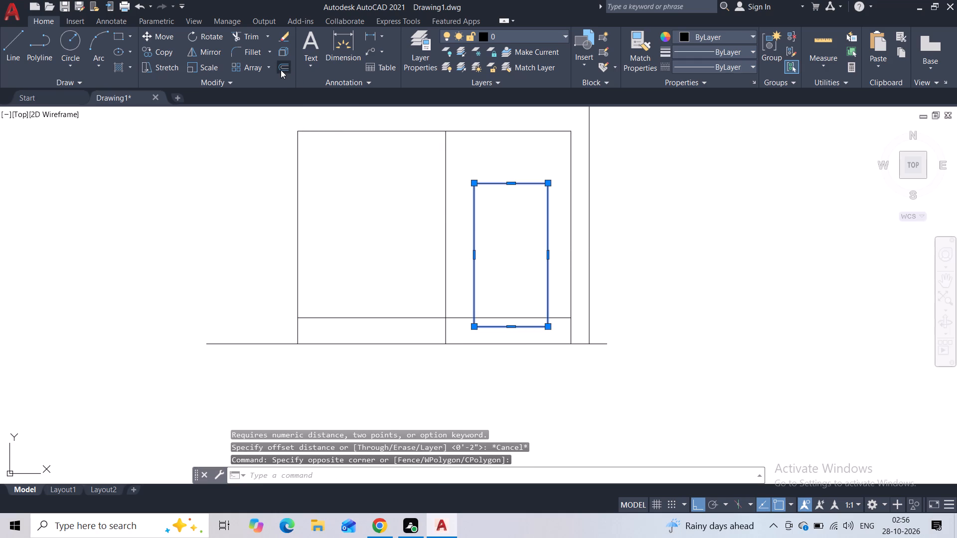
type("2\"")
key("Return")
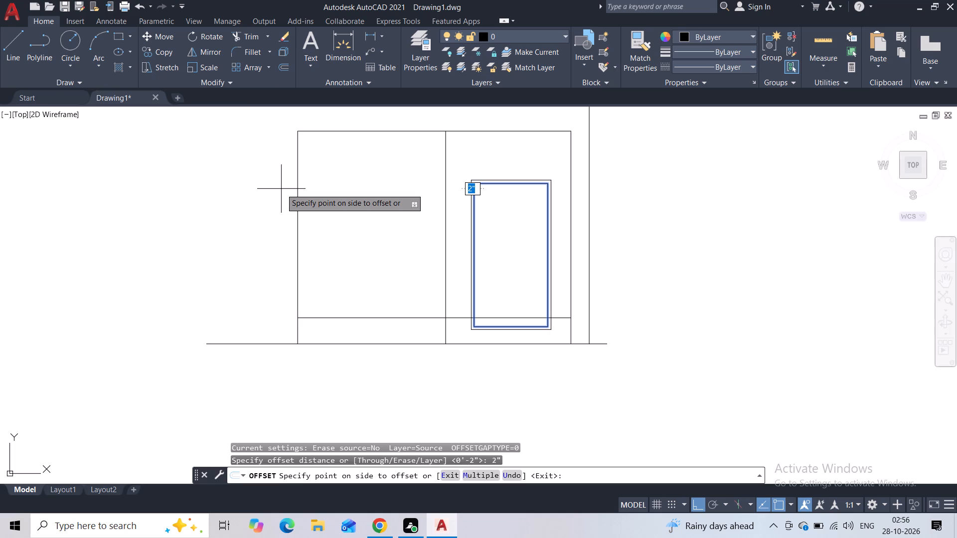
left_click(281, 189)
key("Escape")
Draw a line from the door frame's lower-left corner about 2'-1" to the left and straight down to the baseline.
middle_click_drag(505, 266, 478, 227)
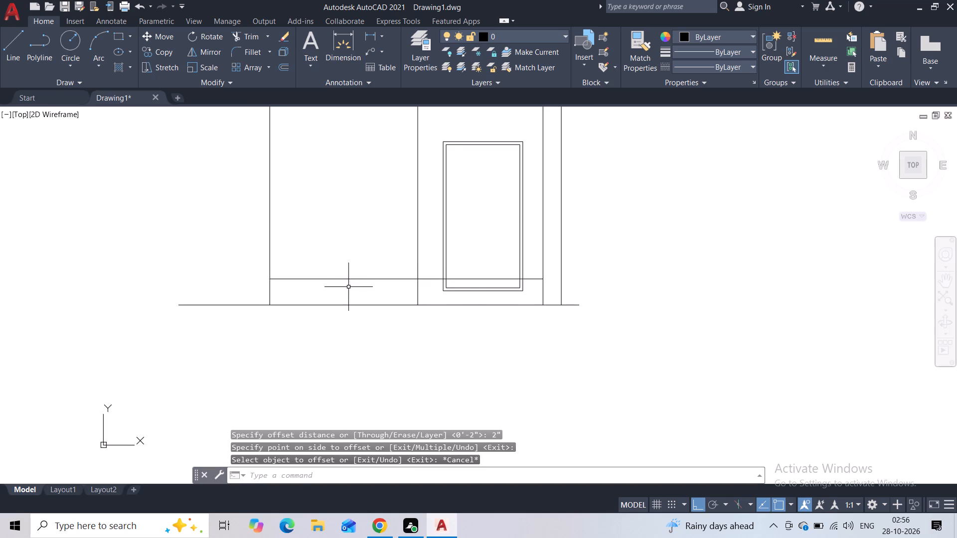
left_click(5, 50)
scroll(435, 306, "up", 2)
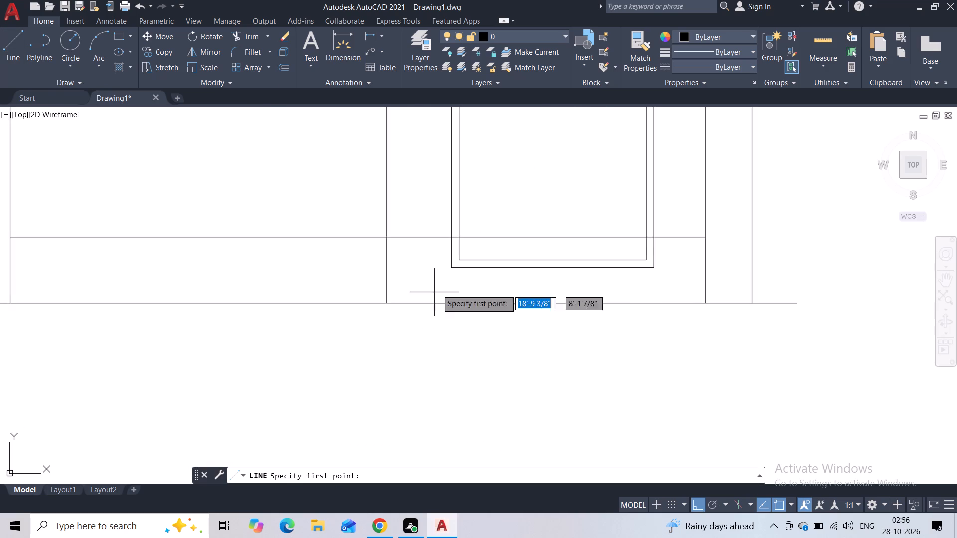
left_click(449, 267)
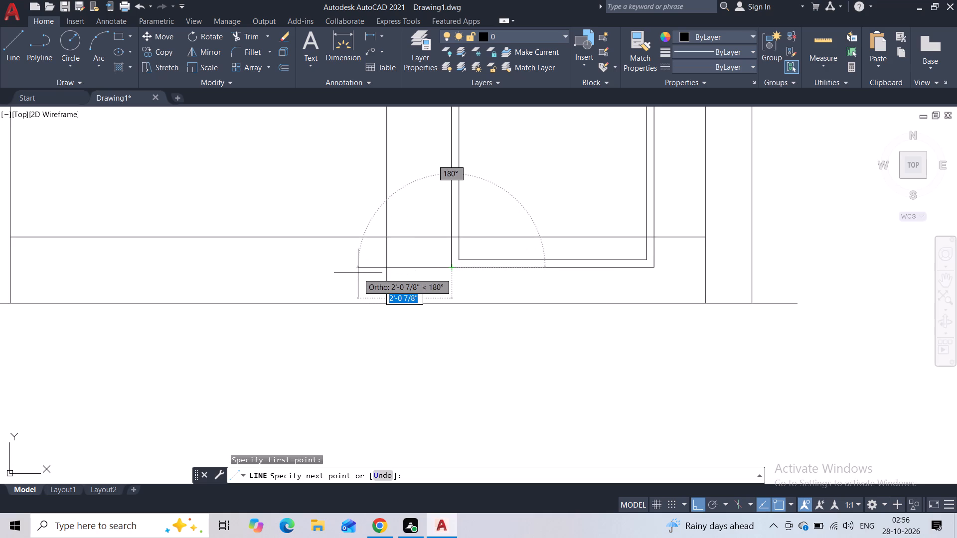
left_click(358, 273)
left_click(364, 305)
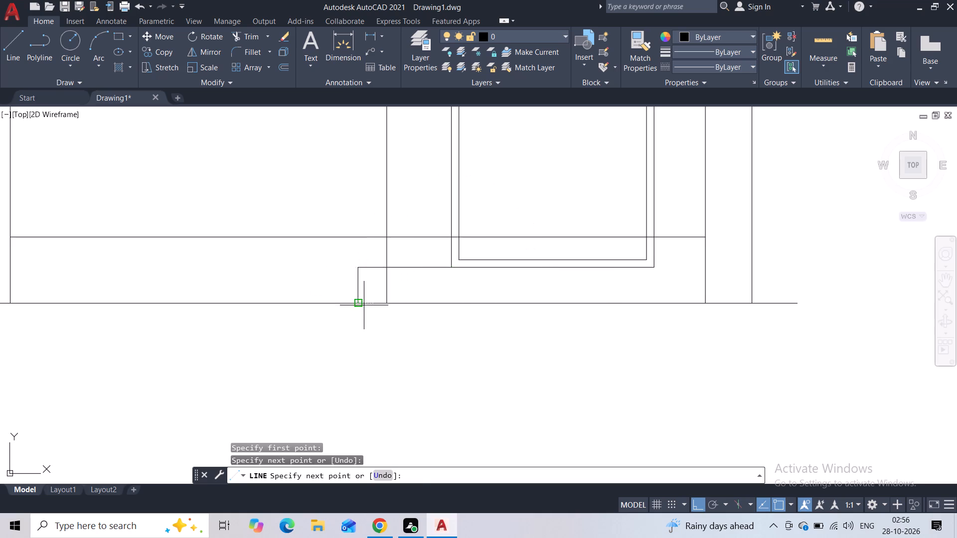
key("Escape")
Draw another line starting from the lower-right corner of the door frame.
middle_click_drag(462, 289, 361, 299)
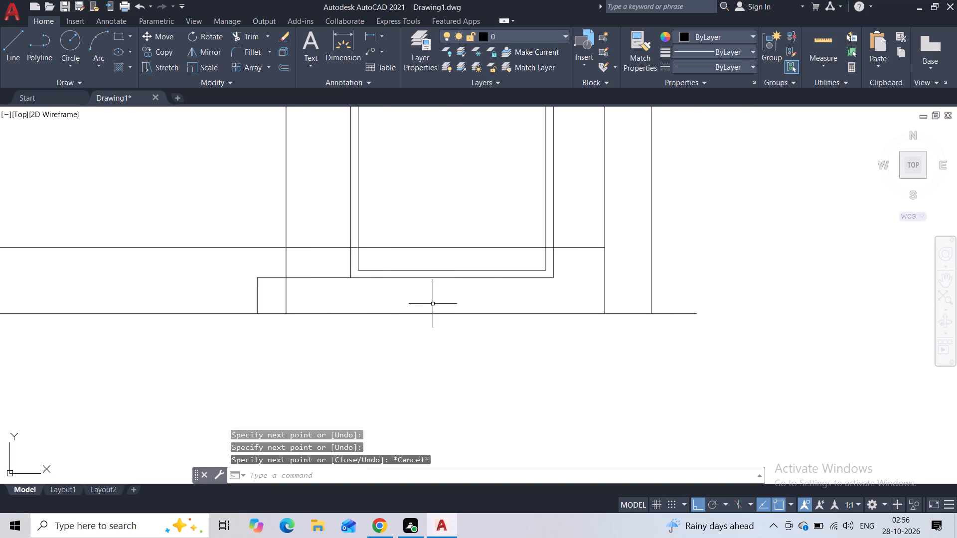
key("space")
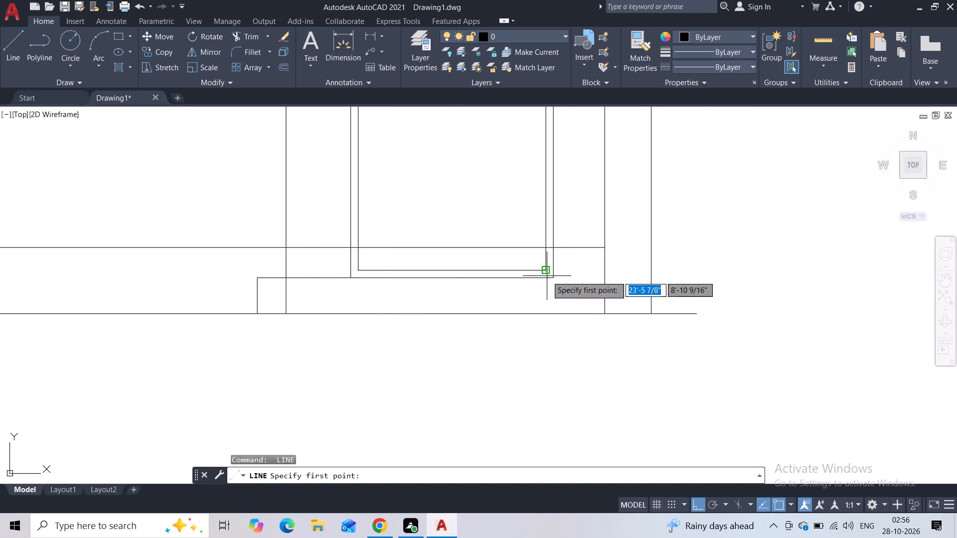
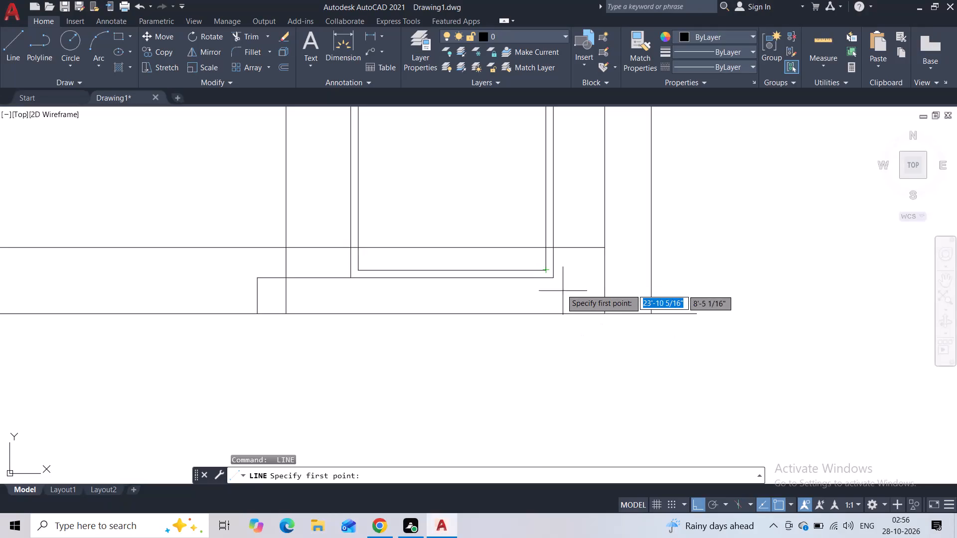
Draw a line from the door frame's lower-right corner about 8" to the right and straight down to the baseline.
left_click(554, 278)
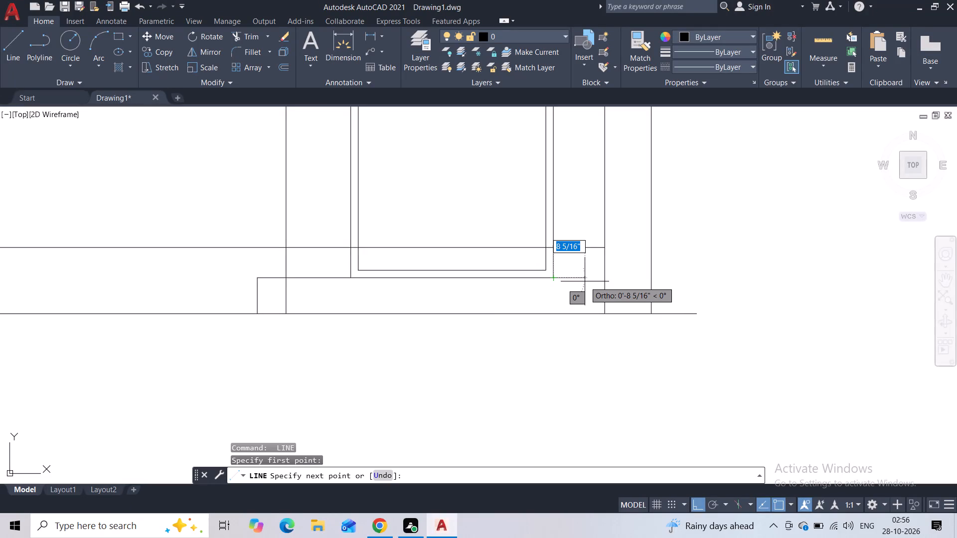
left_click(585, 281)
left_click(585, 318)
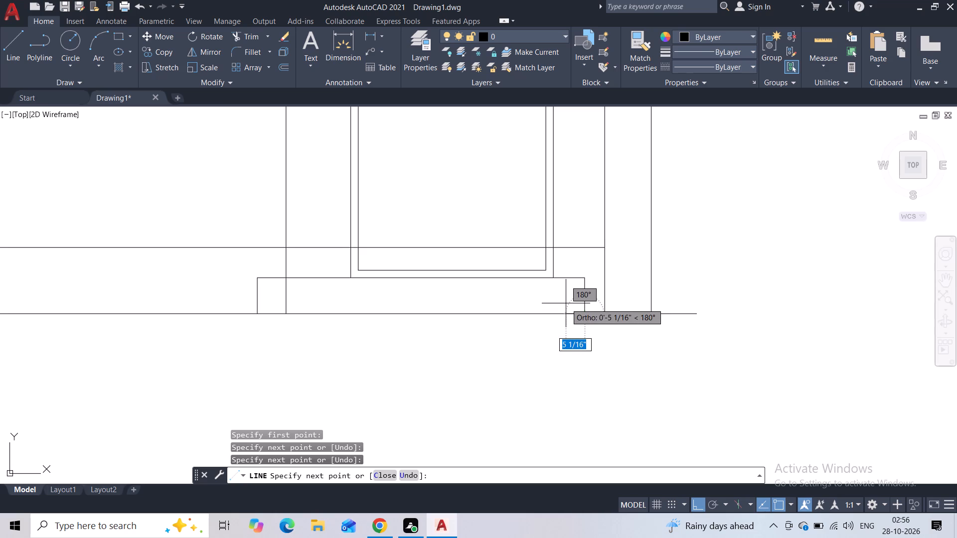
key("Escape")
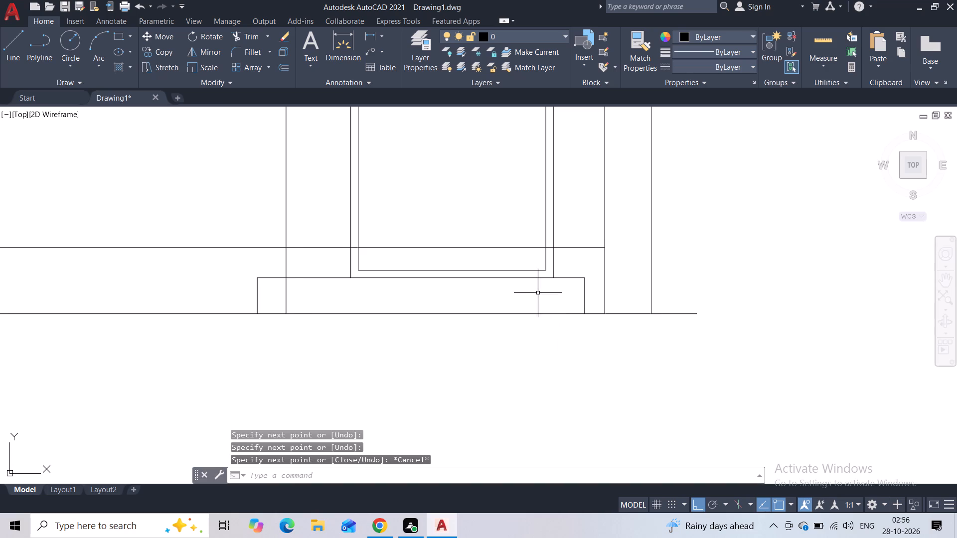
Draw a horizontal line across the entrance step at mid-height, from its left edge to its right edge.
middle_click_drag(538, 293, 537, 343)
middle_click_drag(509, 256, 506, 349)
scroll(505, 347, "down", 2)
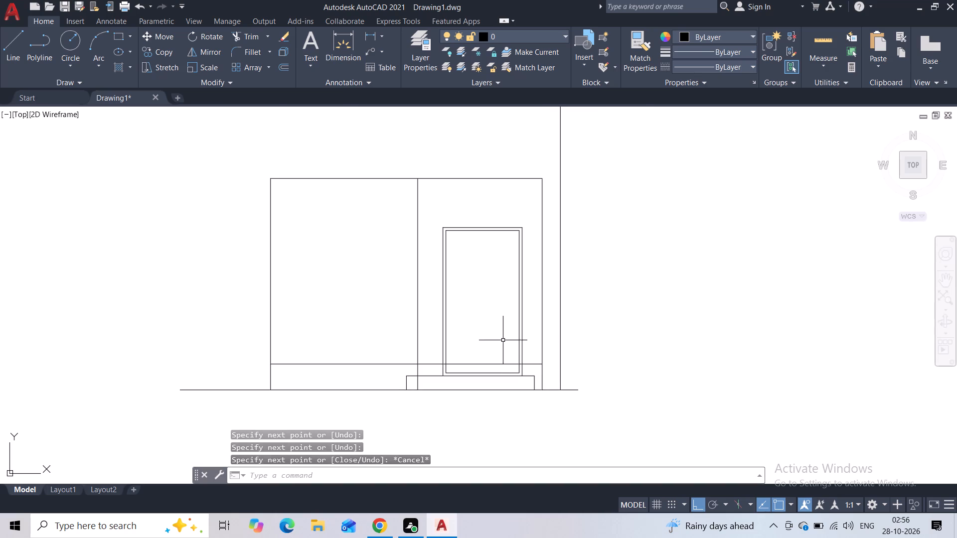
middle_click_drag(496, 221, 477, 192)
scroll(496, 221, "up", 1)
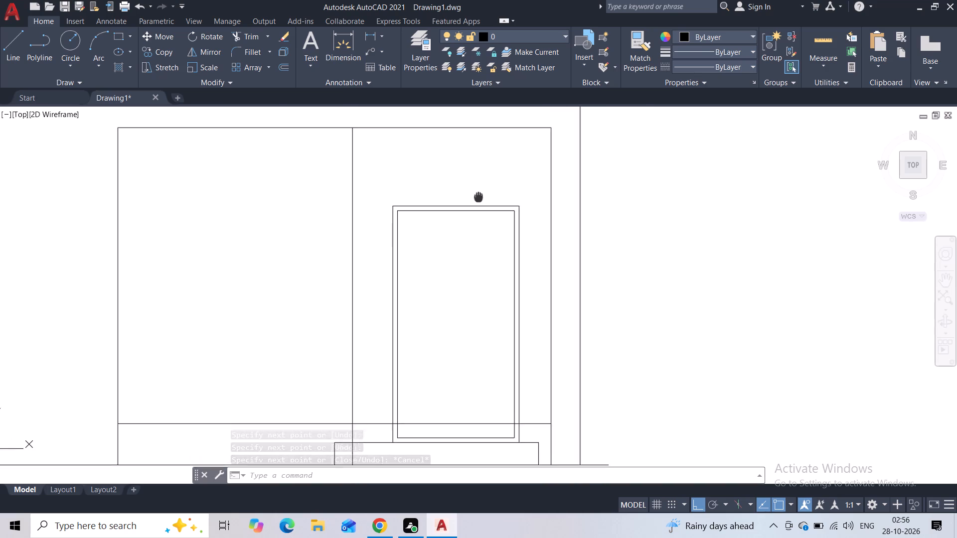
middle_click_drag(477, 192, 476, 190)
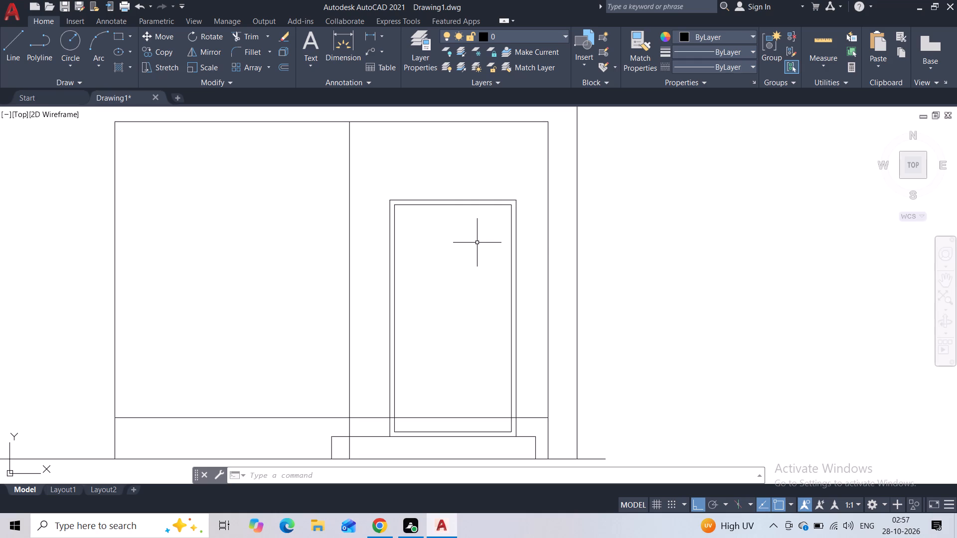
middle_click_drag(449, 263, 407, 203)
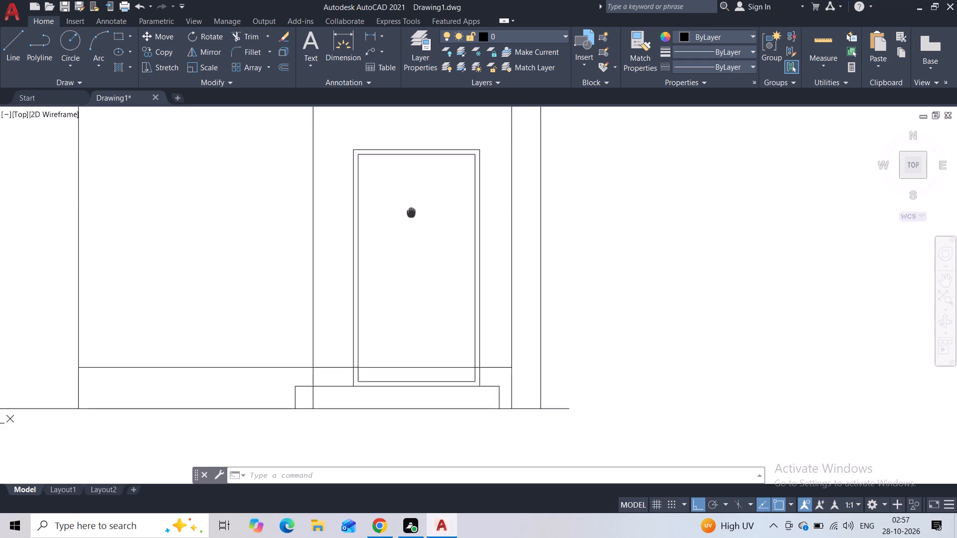
middle_click_drag(407, 203, 401, 192)
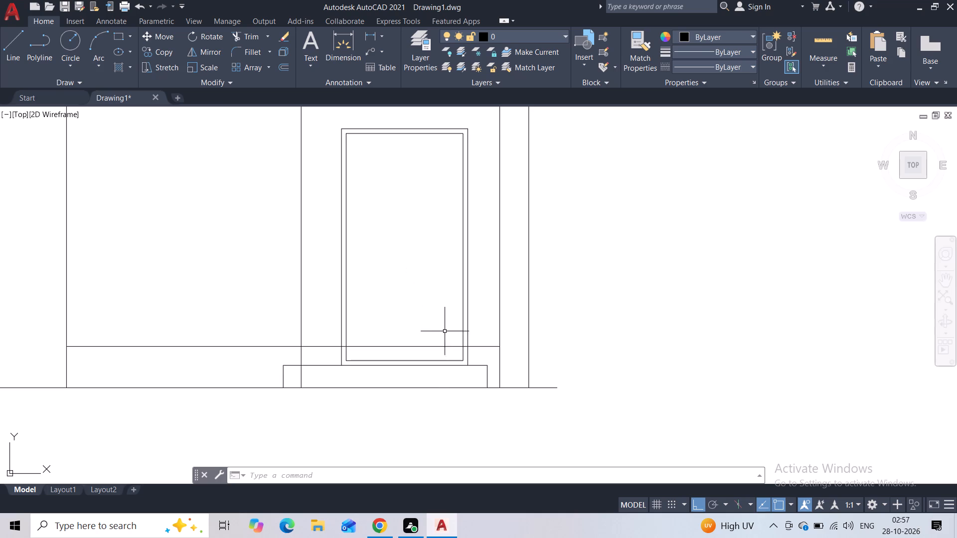
middle_click_drag(432, 382, 431, 311)
scroll(368, 308, "up", 2)
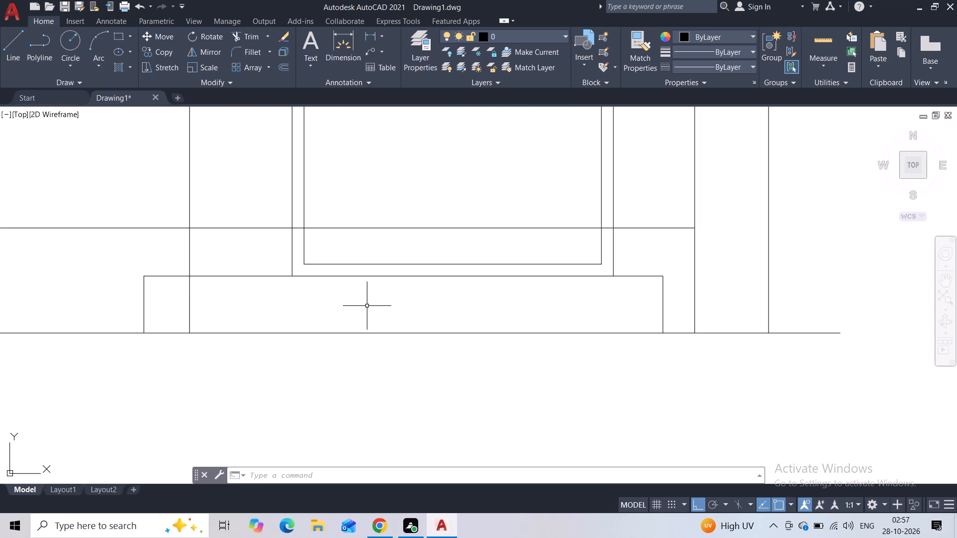
left_click(11, 49)
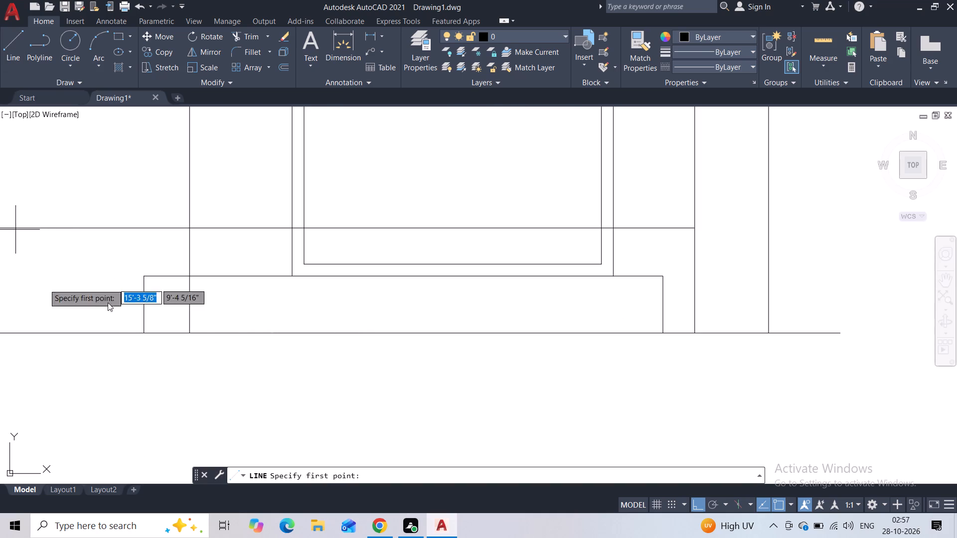
left_click(143, 307)
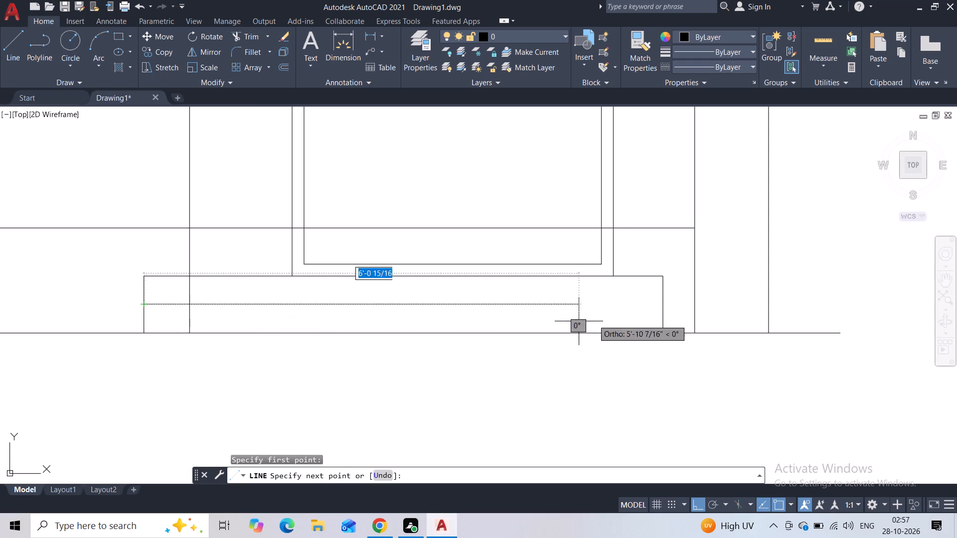
left_click(658, 309)
key("Escape")
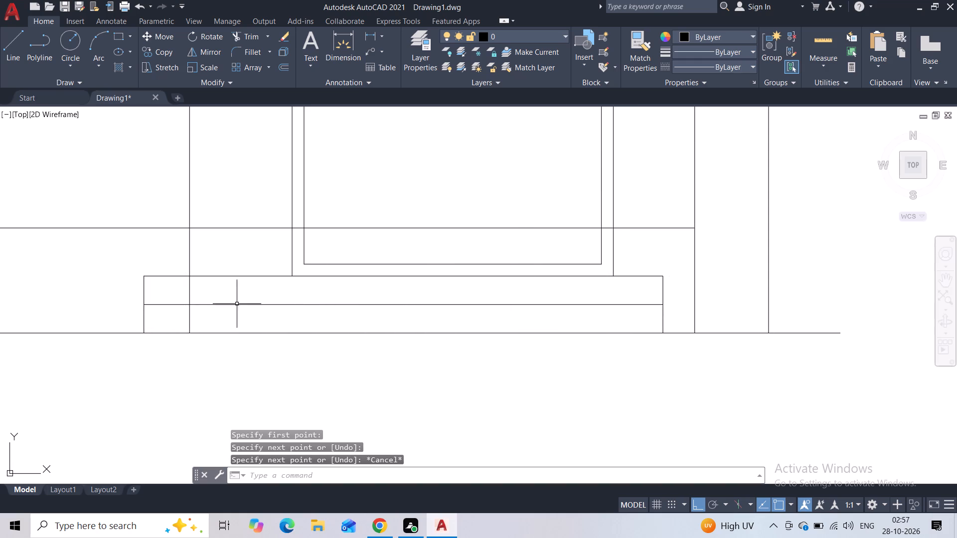
Draw three vertical lines from the entrance step's top edge to the baseline, spaced across its left and middle portion.
key("space")
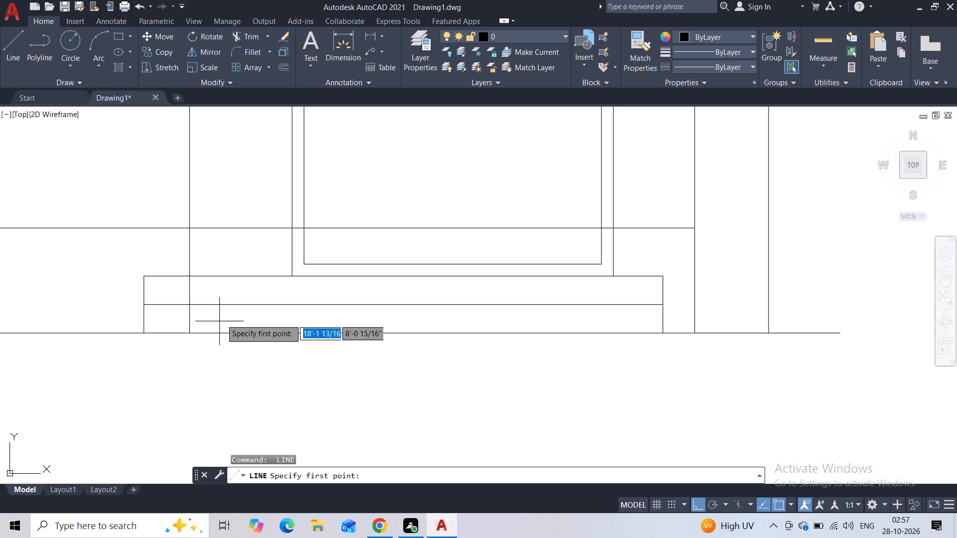
left_click(254, 280)
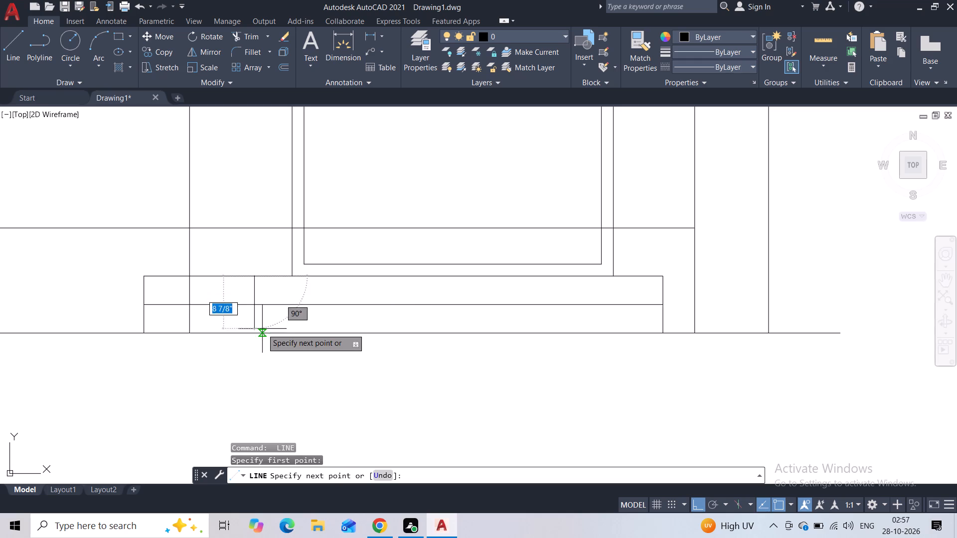
left_click(258, 334)
key("Escape")
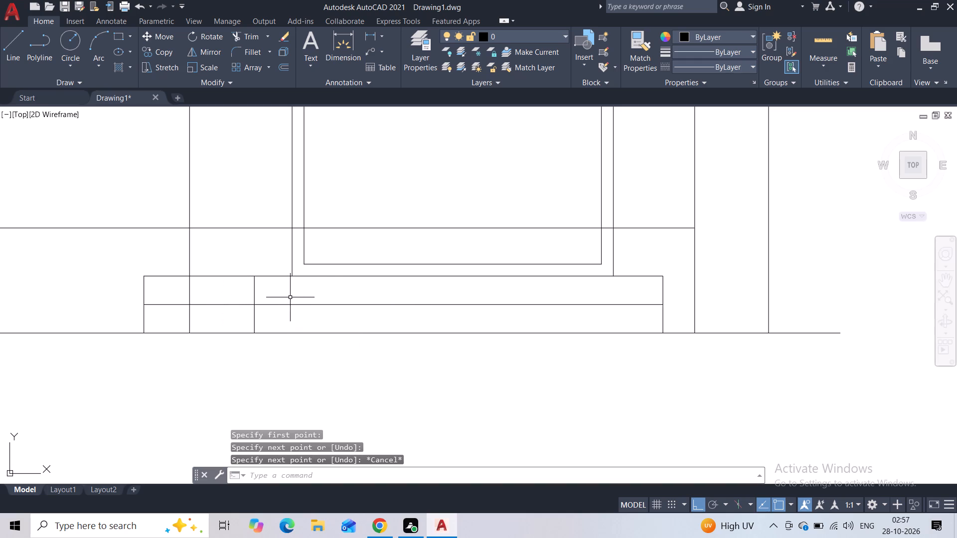
key("space")
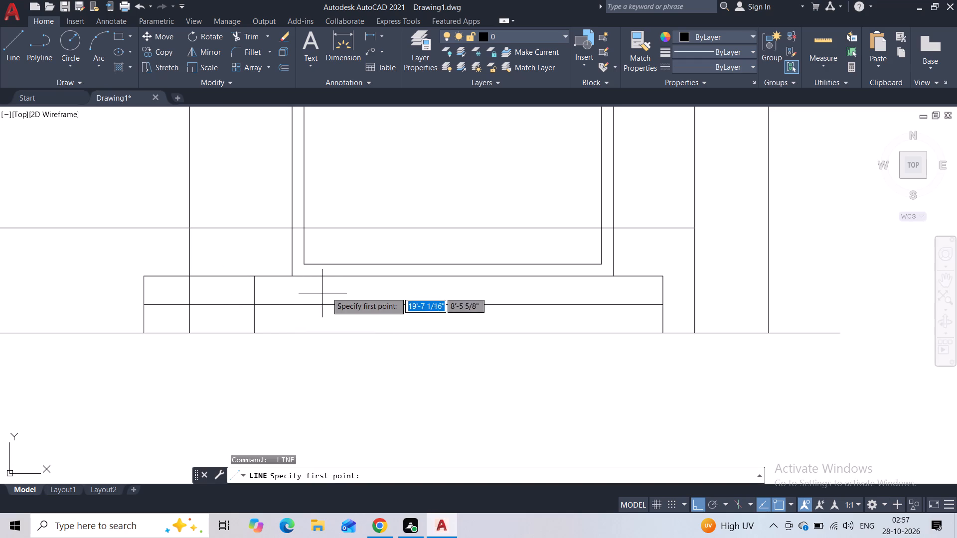
left_click(329, 278)
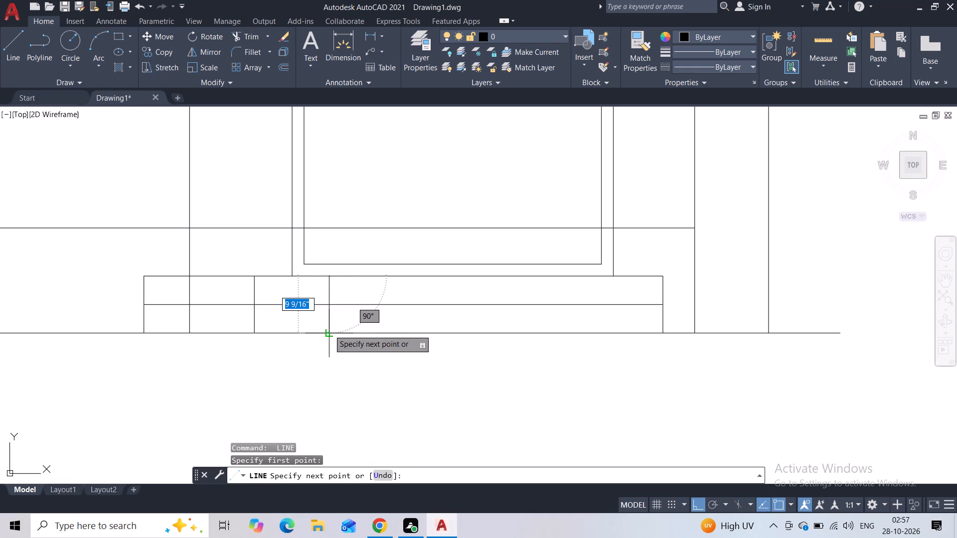
left_click(329, 330)
key("Escape")
key("space")
left_click(412, 280)
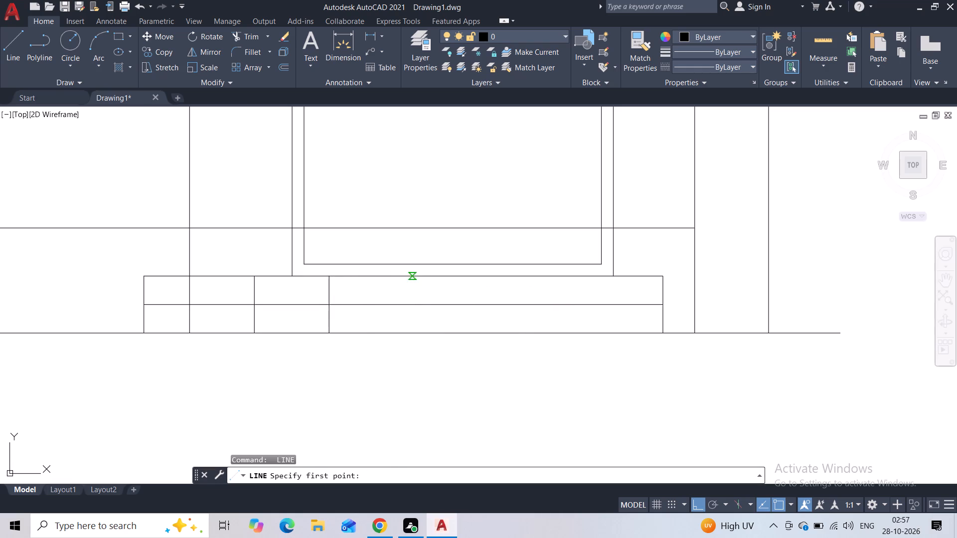
left_click(414, 335)
key("Escape")
Draw two more vertical dividing lines at similar spacing across the right portion of the entrance step, down to the baseline.
key("space")
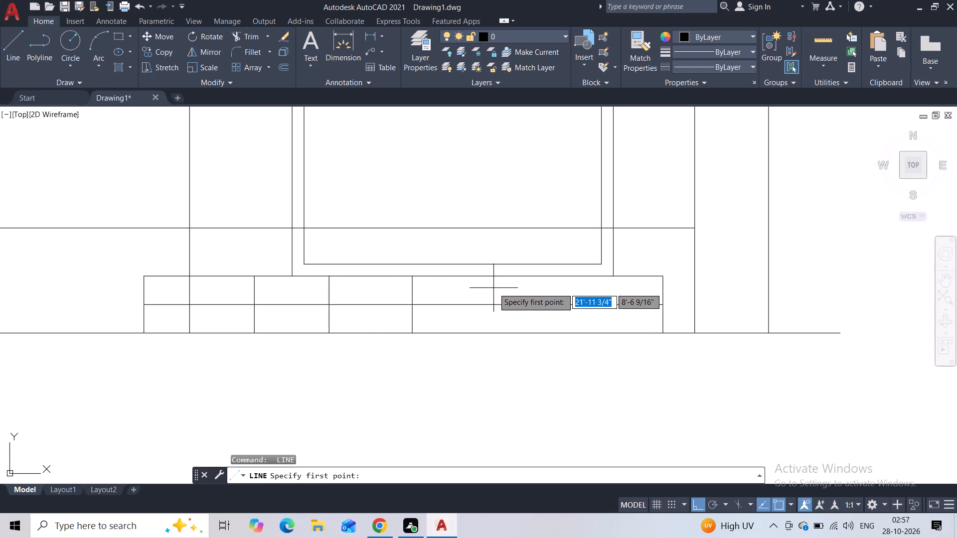
left_click(500, 281)
left_click(497, 330)
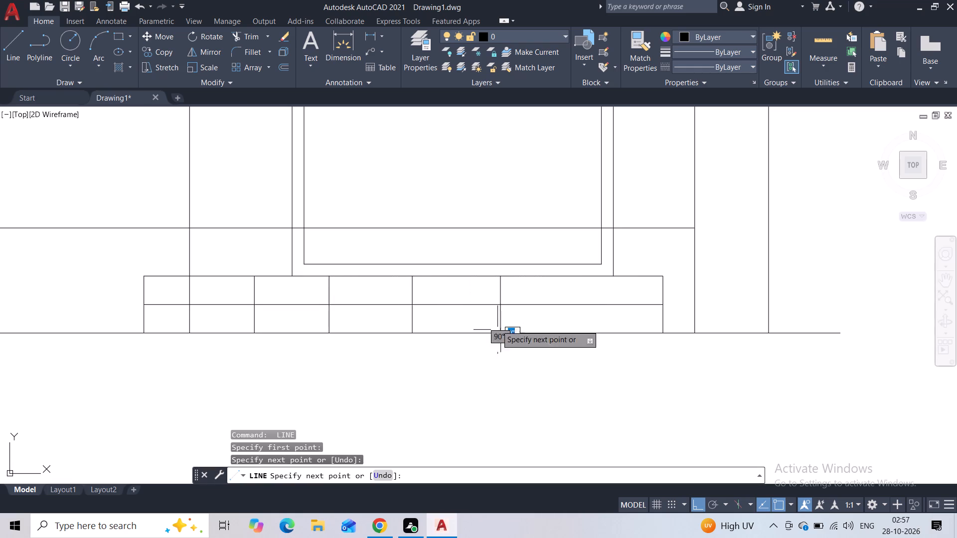
key("Escape")
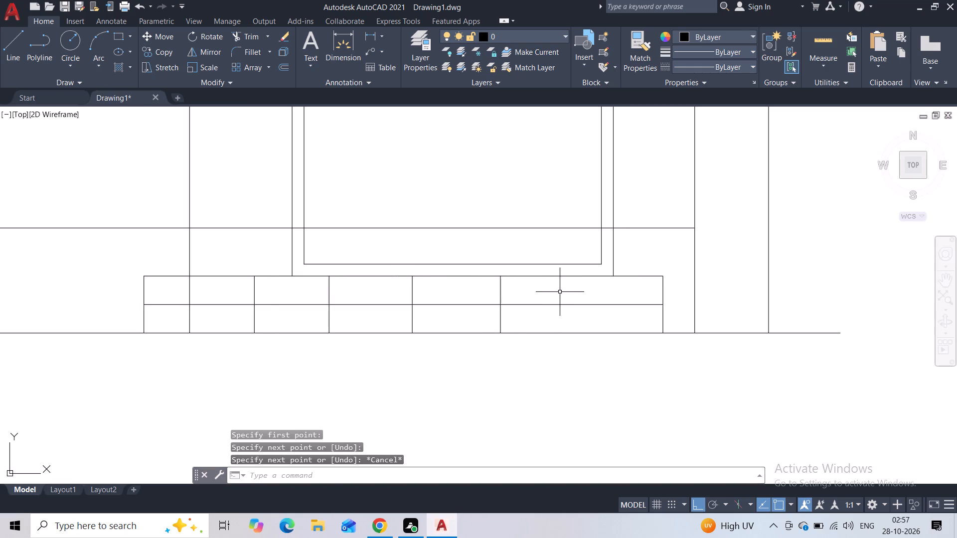
key("space")
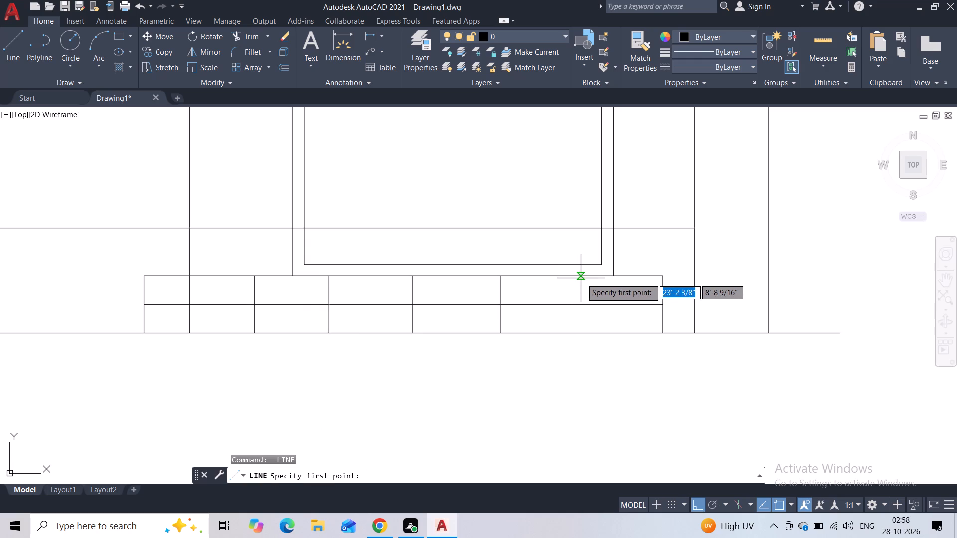
left_click(582, 278)
left_click(586, 331)
key("Escape")
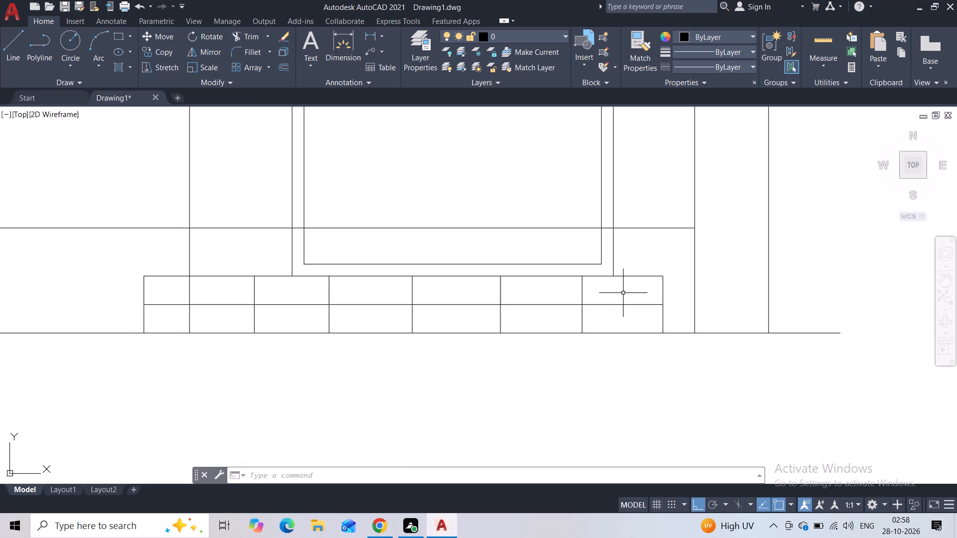
Draw short horizontal lines continuing the entrance step's top edge and middle line about 5" right to the outline's right edge.
scroll(623, 273, "down", 1)
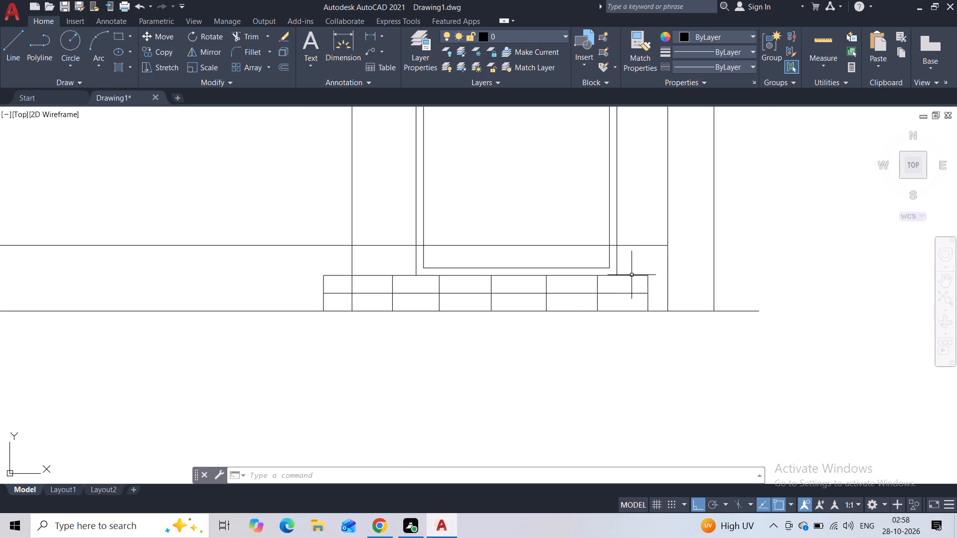
scroll(634, 278, "up", 1)
left_click(17, 41)
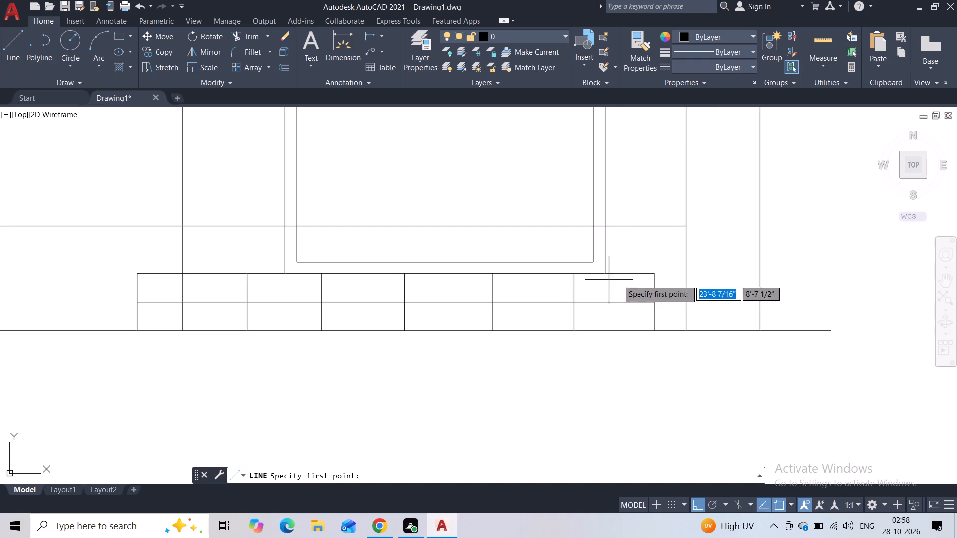
scroll(645, 280, "up", 2)
left_click(664, 264)
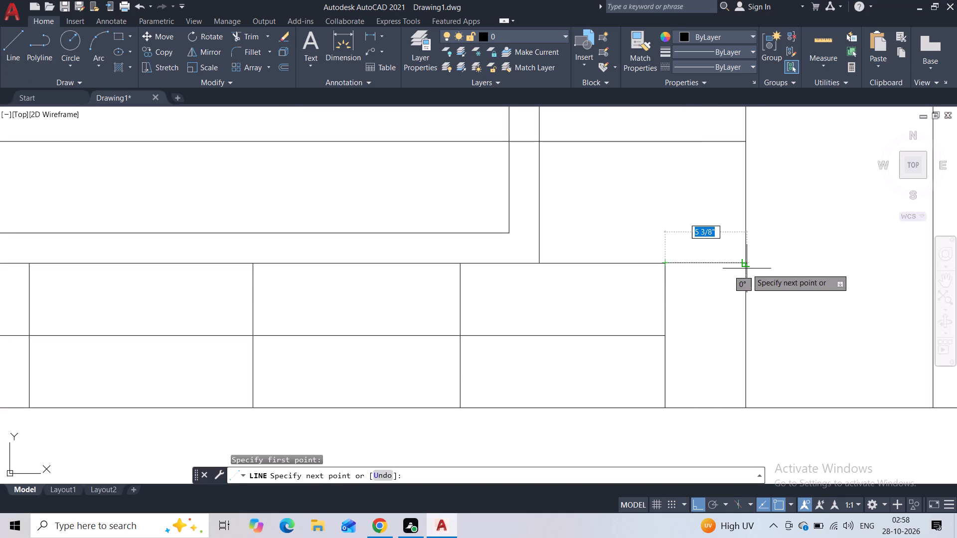
left_click(747, 268)
key("Escape")
scroll(710, 295, "down", 2)
key("space")
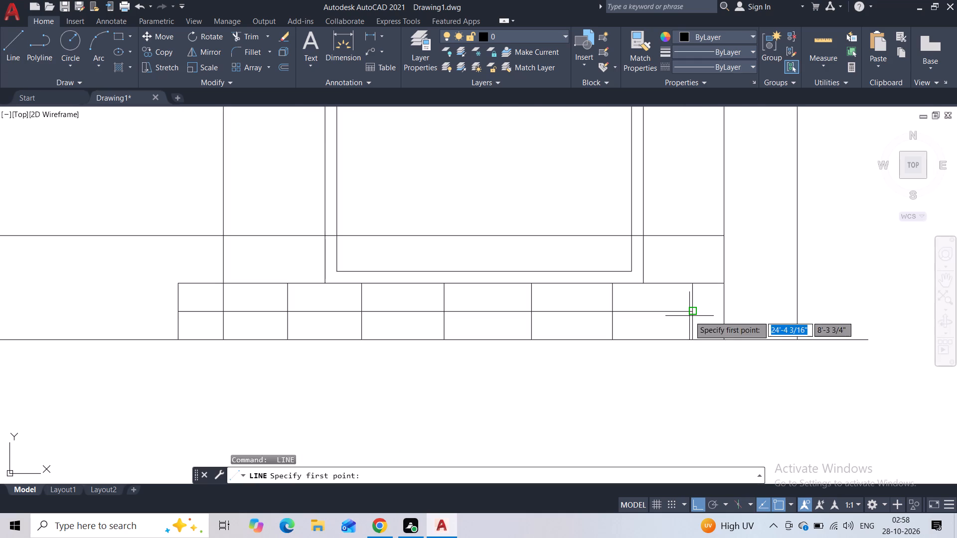
left_click(689, 314)
left_click(727, 313)
key("Escape")
Draw a rectangular panel about 1'-7" wide by 5'-3" high inside the door.
scroll(707, 297, "down", 1)
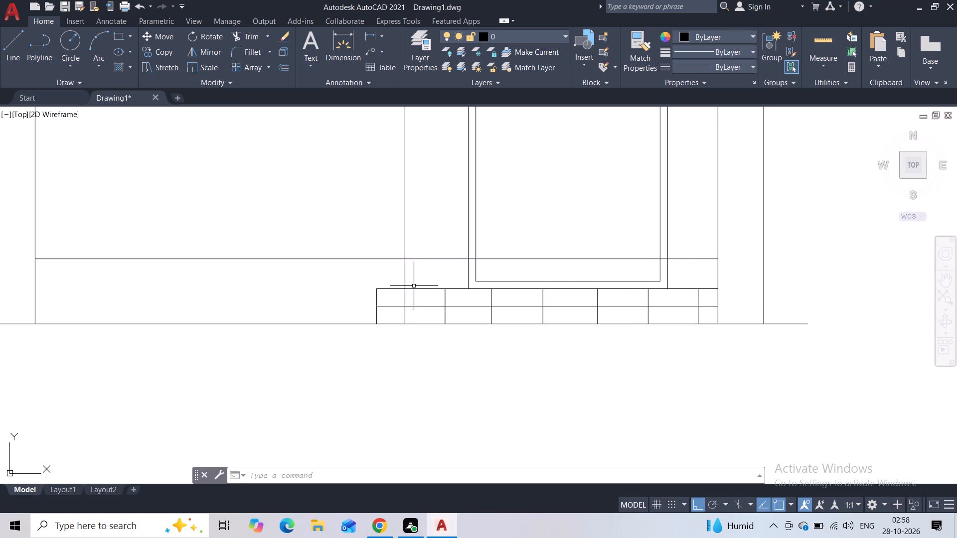
middle_click_drag(401, 279, 431, 304)
scroll(382, 267, "down", 1)
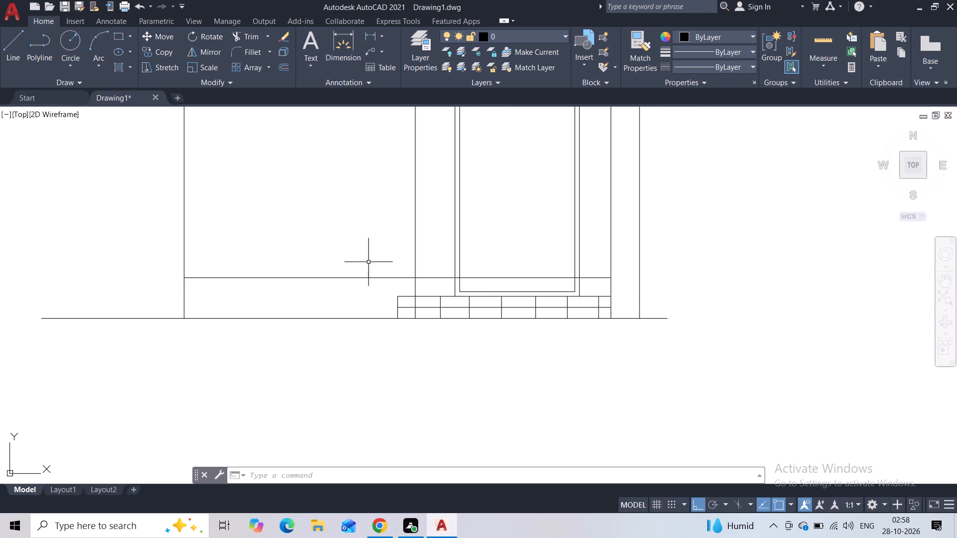
middle_click_drag(360, 259, 385, 281)
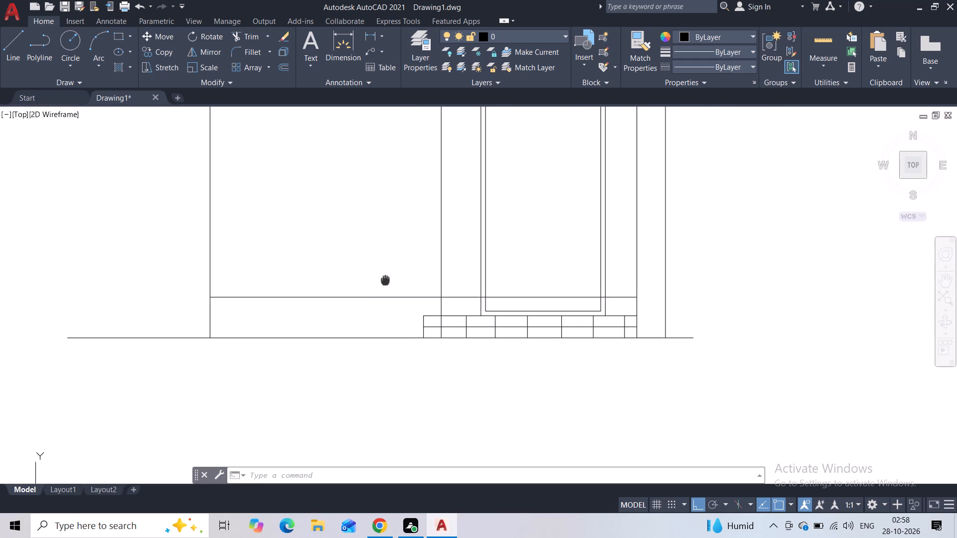
middle_click(384, 291)
scroll(368, 297, "down", 1)
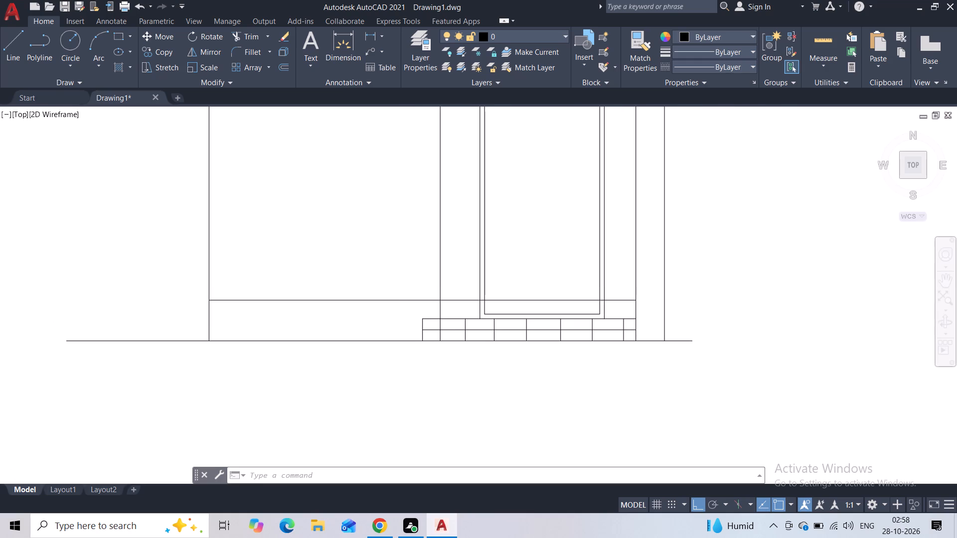
middle_click_drag(348, 246, 344, 298)
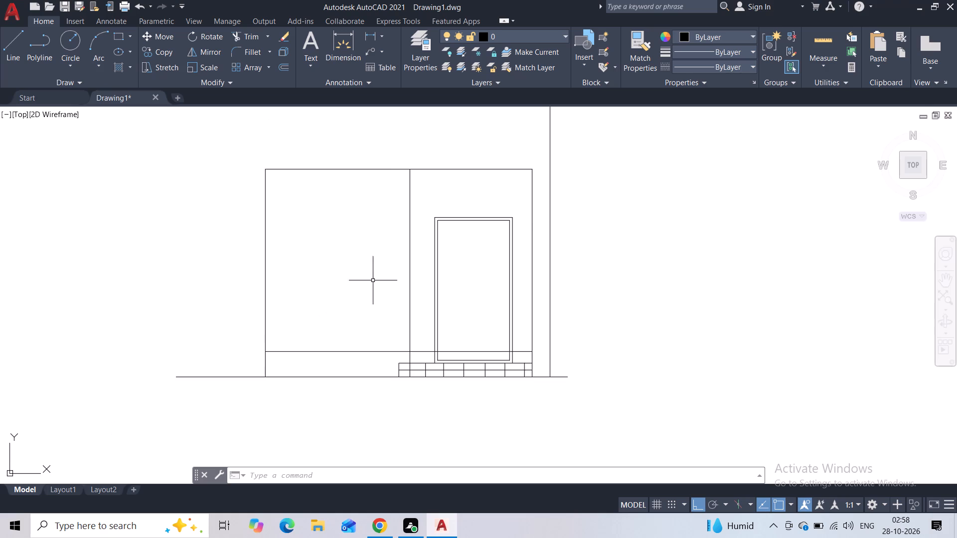
left_click(117, 38)
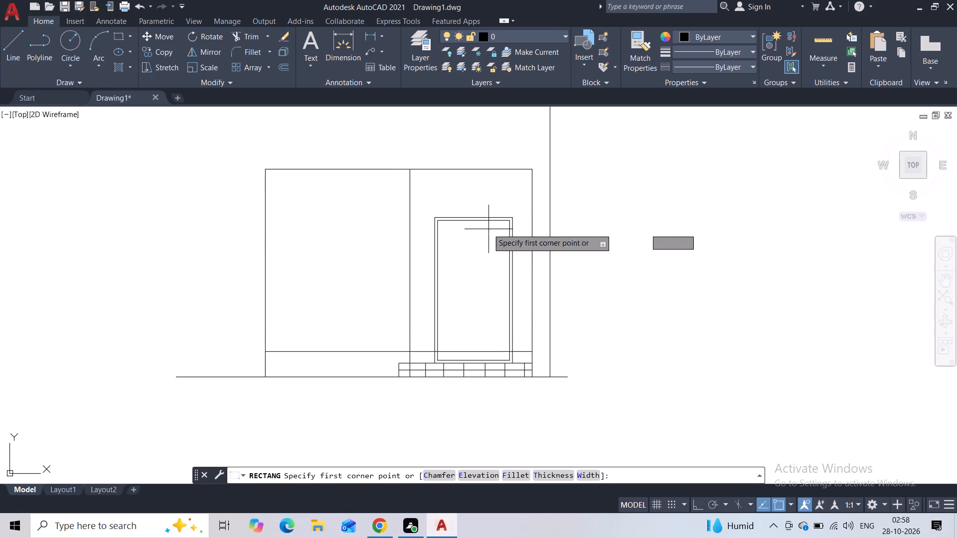
left_click(458, 248)
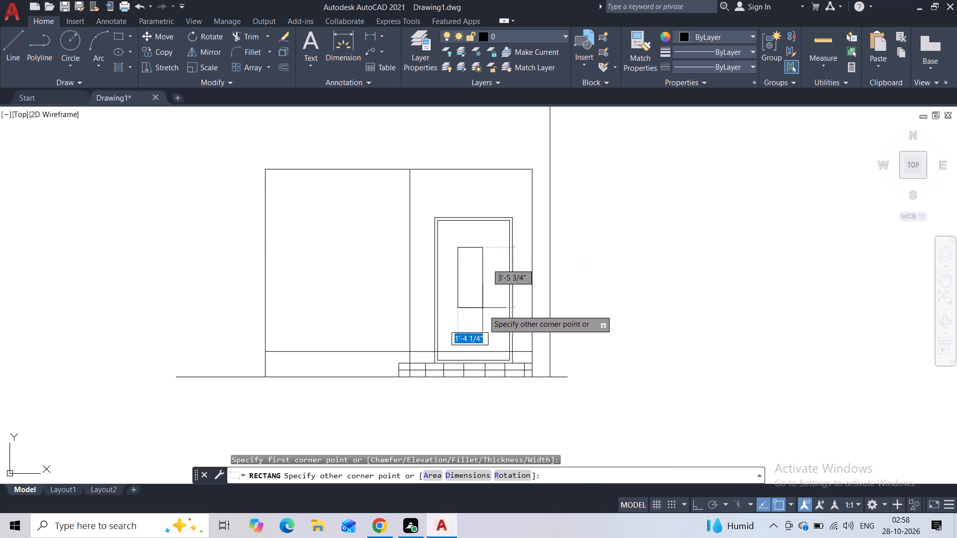
left_click(485, 338)
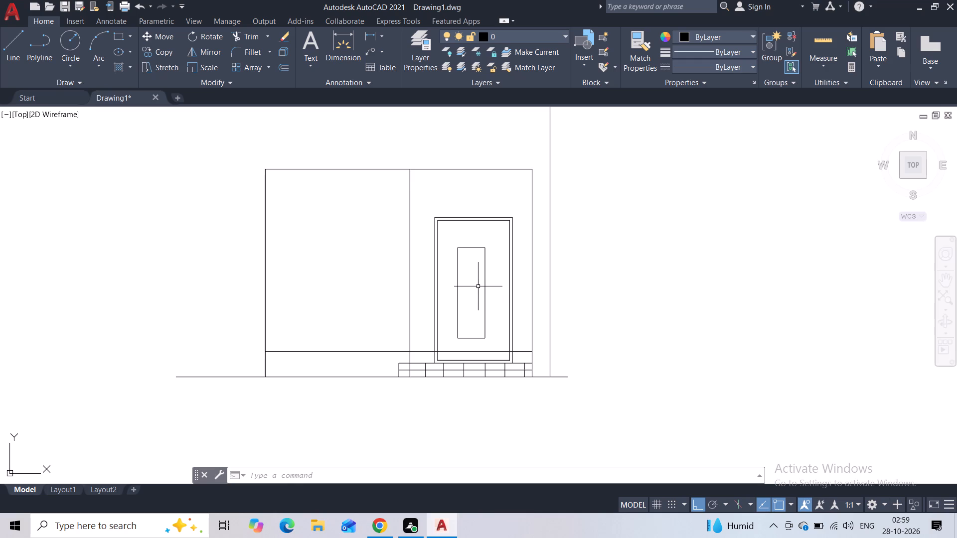
Draw a narrow door-handle rectangle about 3/4" wide by 1'-0" high near the door's right edge.
left_click(114, 40)
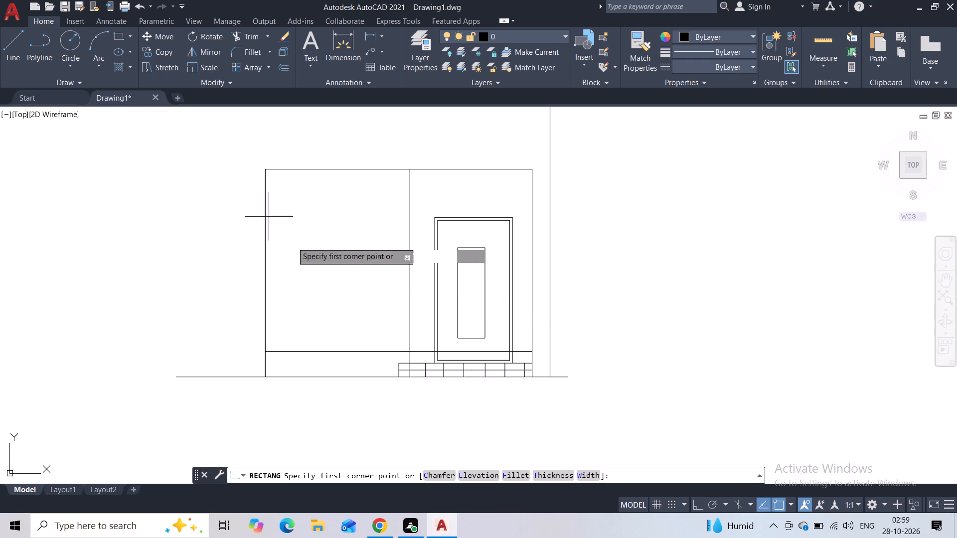
scroll(512, 281, "up", 3)
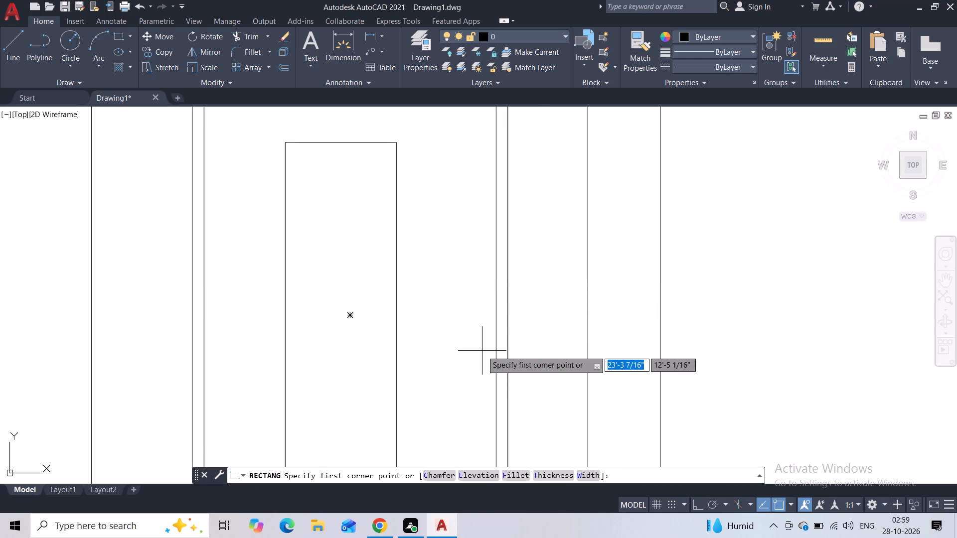
left_click(482, 351)
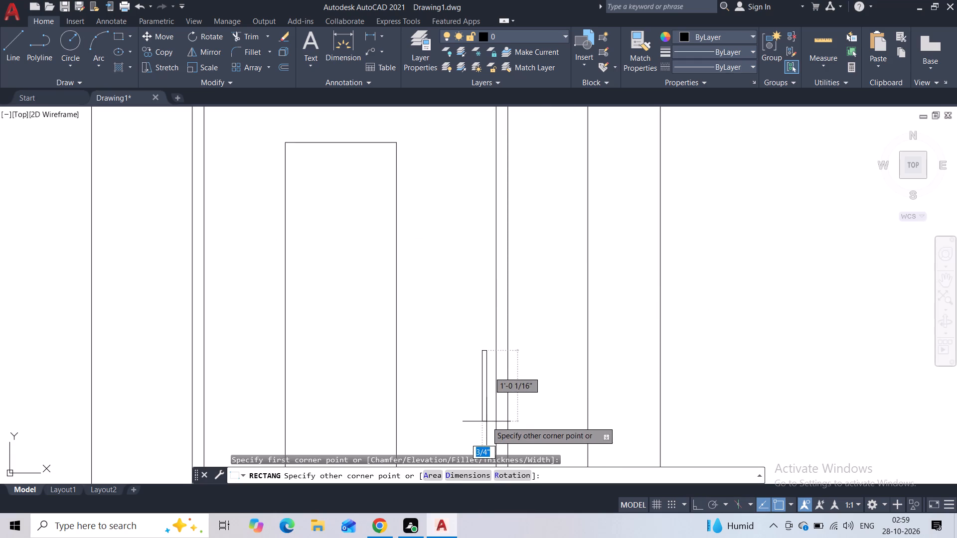
left_click(486, 421)
scroll(463, 334, "down", 2)
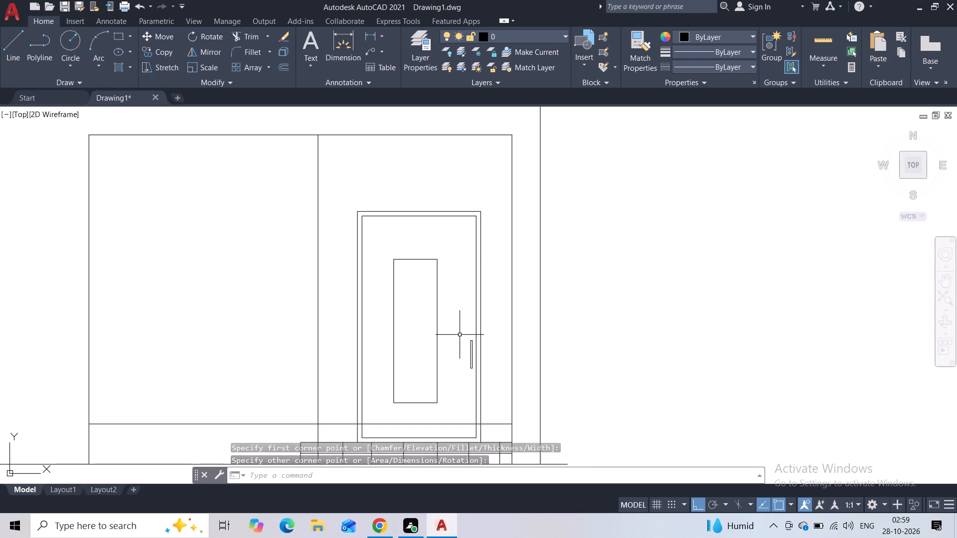
scroll(453, 322, "down", 2)
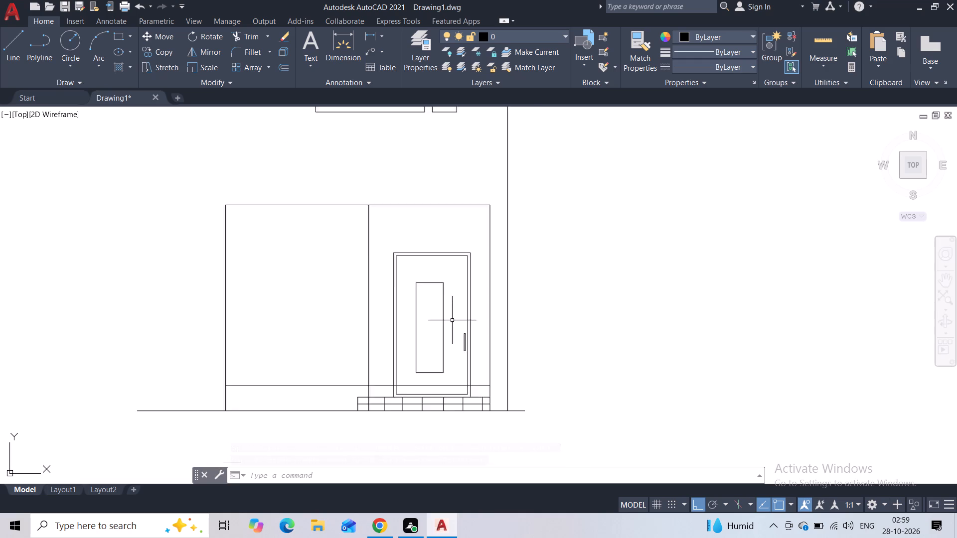
Draw a window rectangle about 3'-9" wide by 8'-1" high in the outline's left bay, ending just above the low horizontal line.
middle_click_drag(366, 311, 390, 307)
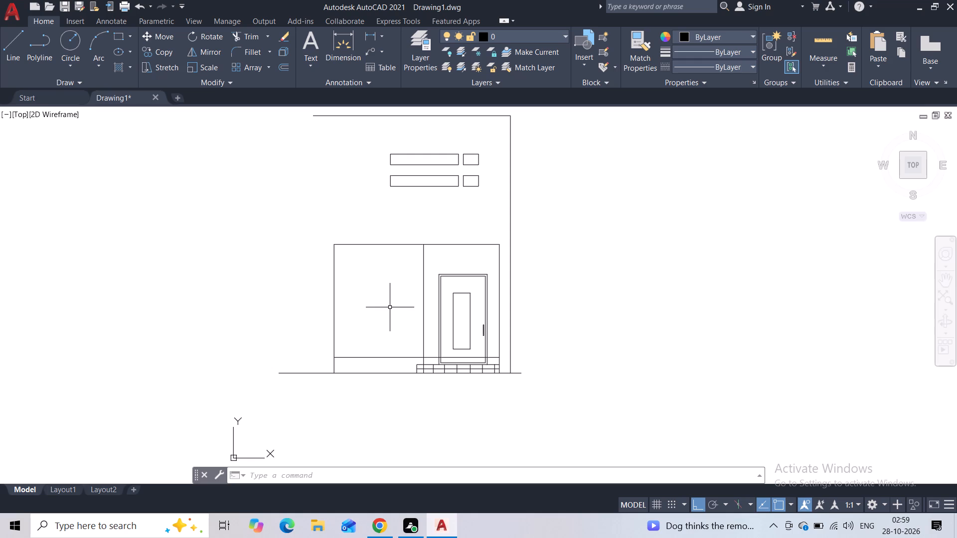
scroll(331, 238, "up", 2)
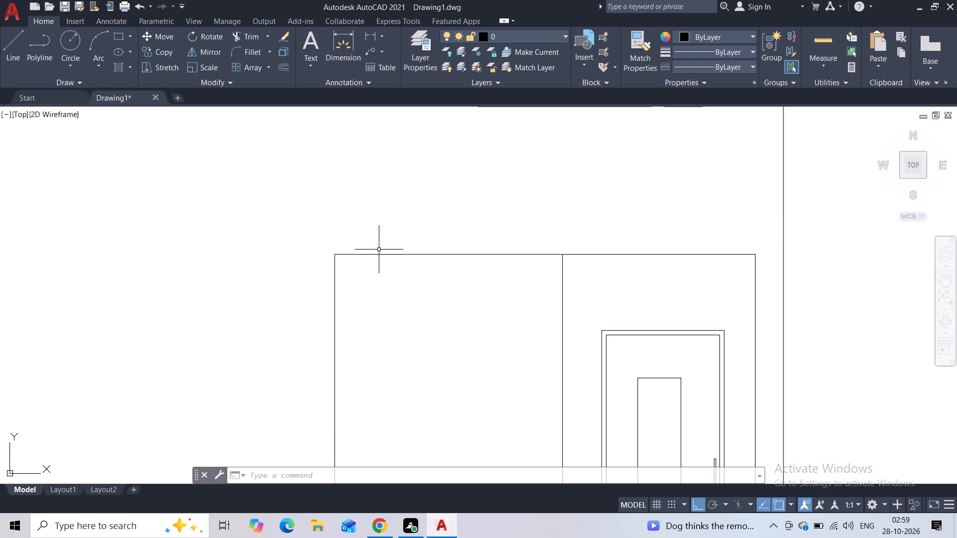
middle_click_drag(377, 270, 266, 191)
scroll(283, 243, "up", 1)
scroll(266, 191, "down", 1)
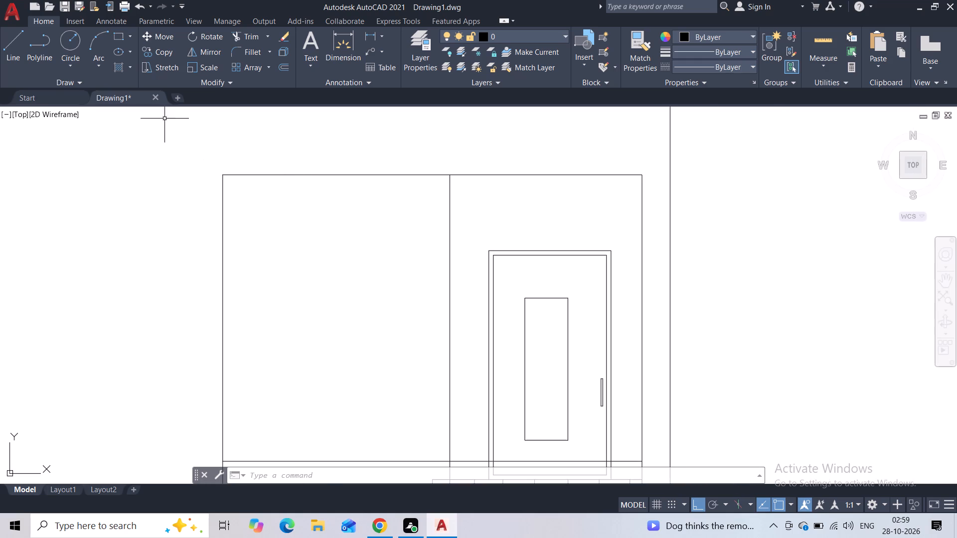
left_click(119, 35)
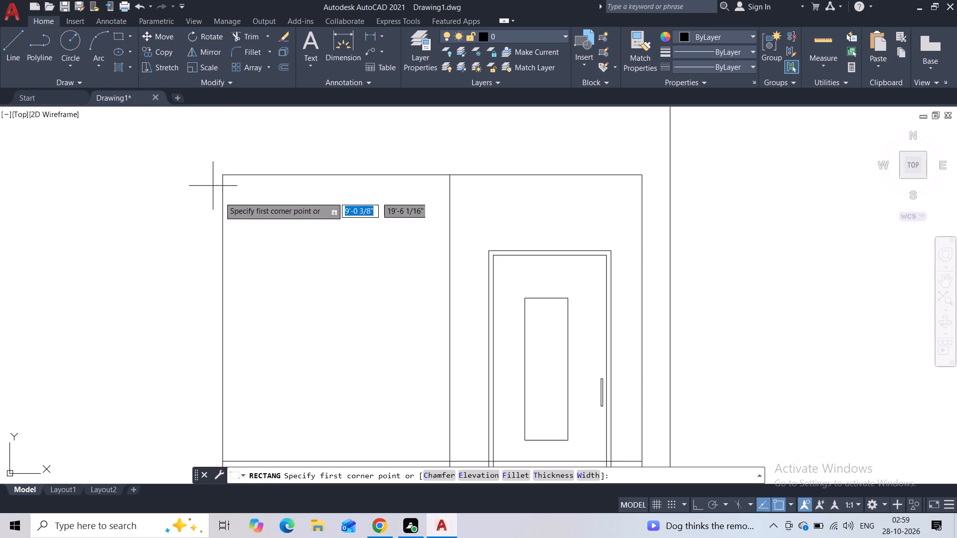
middle_click_drag(244, 217, 203, 138)
scroll(203, 138, "down", 1)
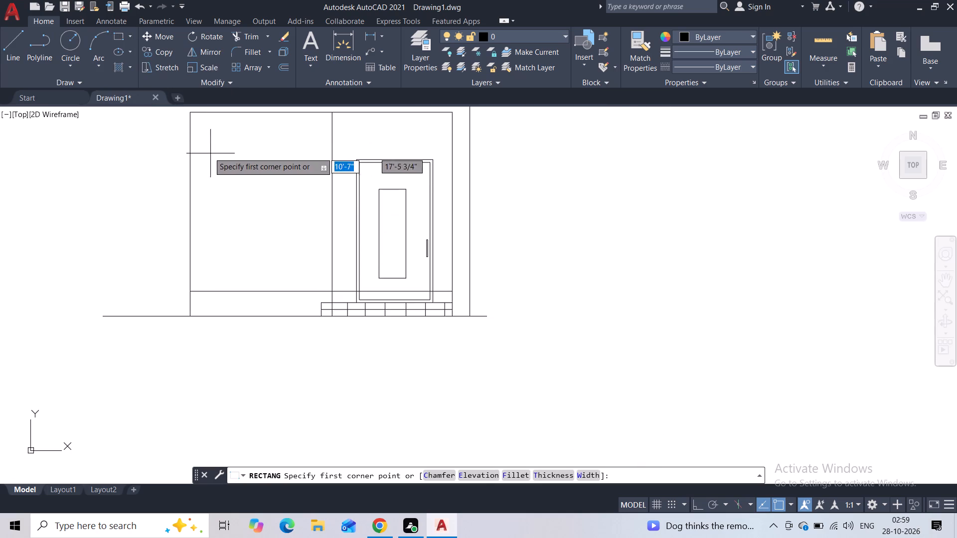
left_click(208, 149)
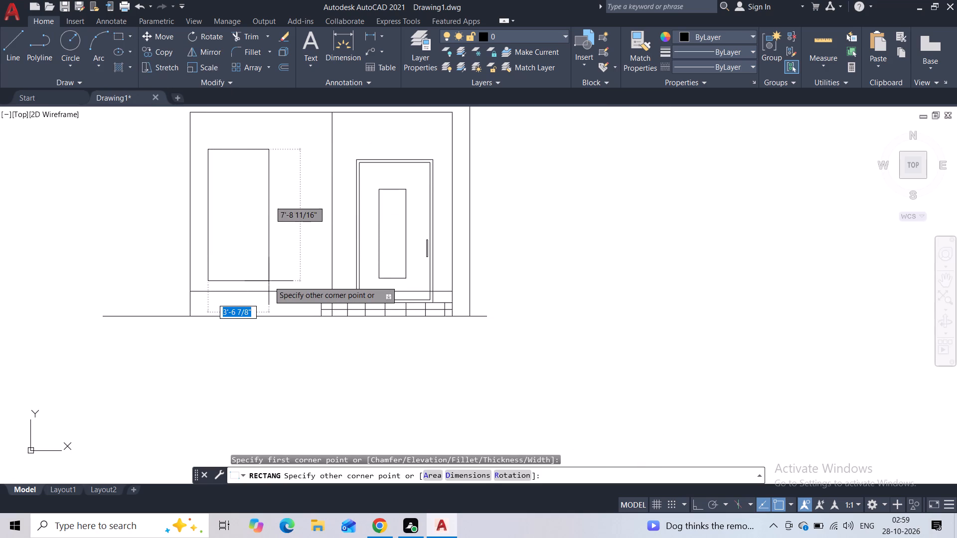
scroll(269, 281, "up", 1)
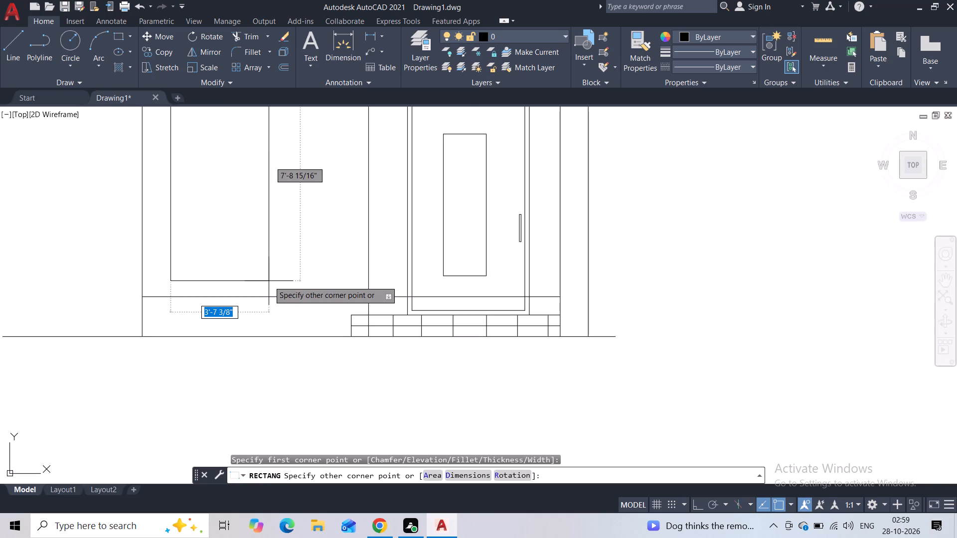
scroll(269, 281, "up", 1)
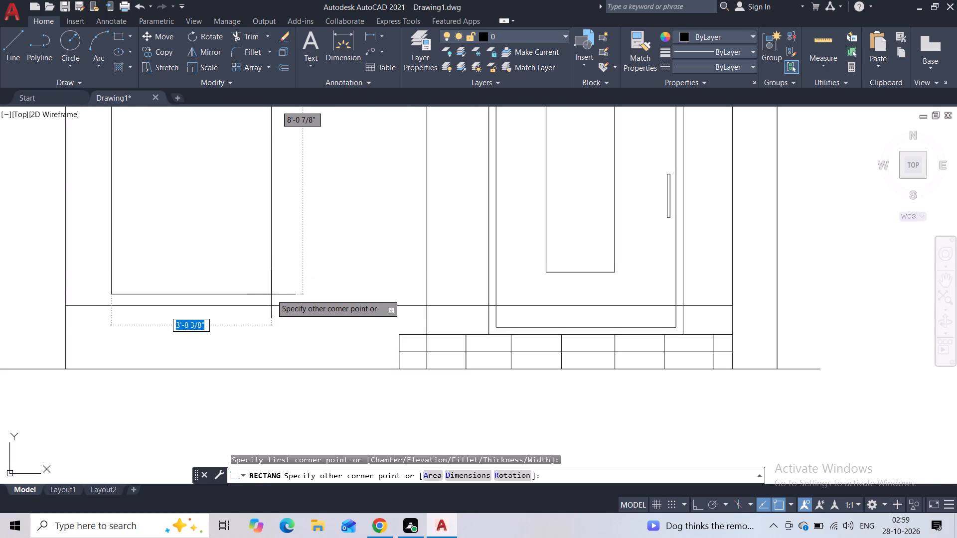
left_click(276, 294)
scroll(257, 252, "down", 1)
middle_click_drag(249, 223, 248, 294)
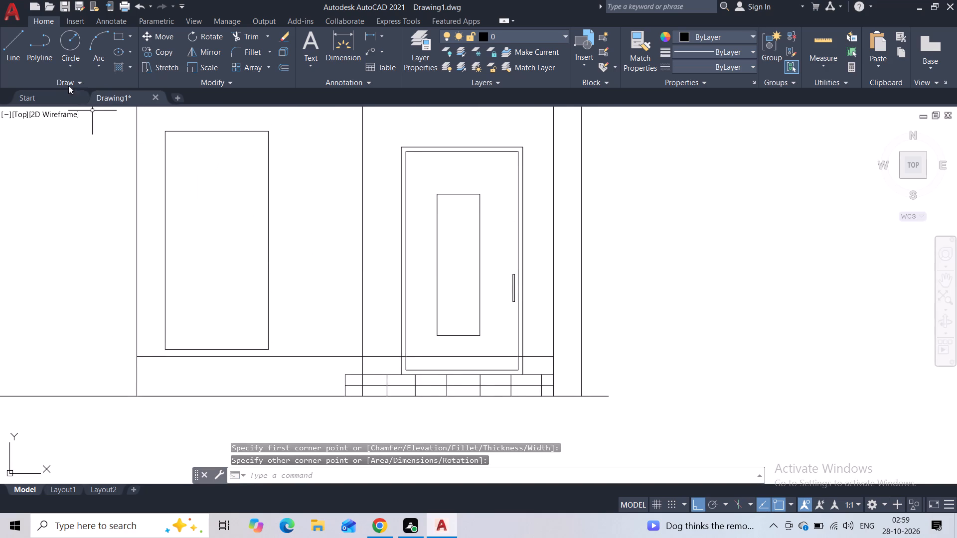
Draw a vertical centre line from the midpoint of the window's top edge to the midpoint of its bottom edge.
left_click(9, 46)
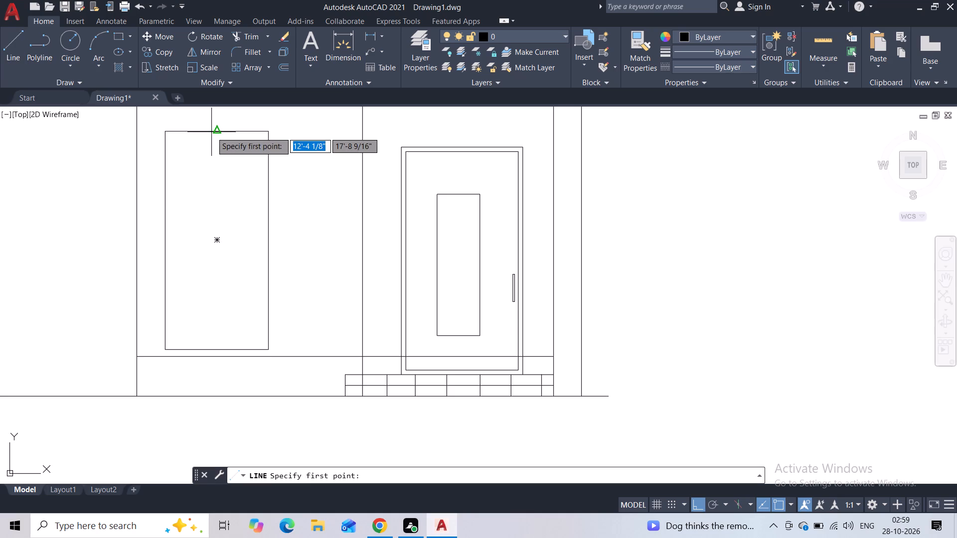
left_click(212, 132)
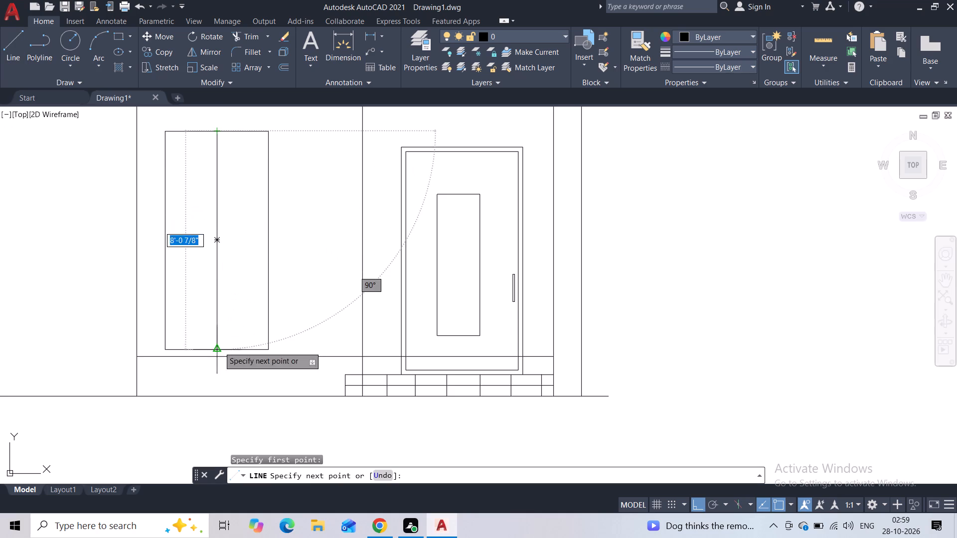
left_click(219, 347)
key("Escape")
scroll(231, 235, "down", 1)
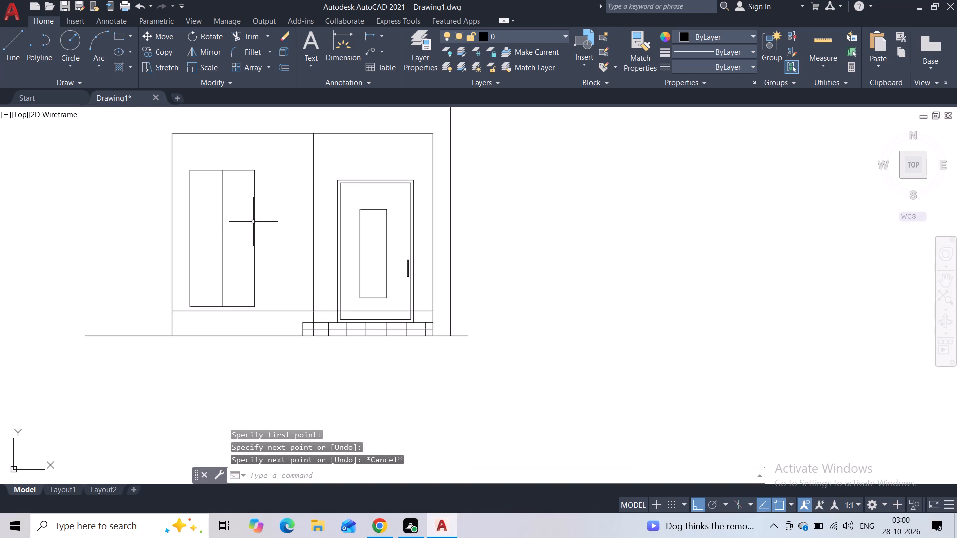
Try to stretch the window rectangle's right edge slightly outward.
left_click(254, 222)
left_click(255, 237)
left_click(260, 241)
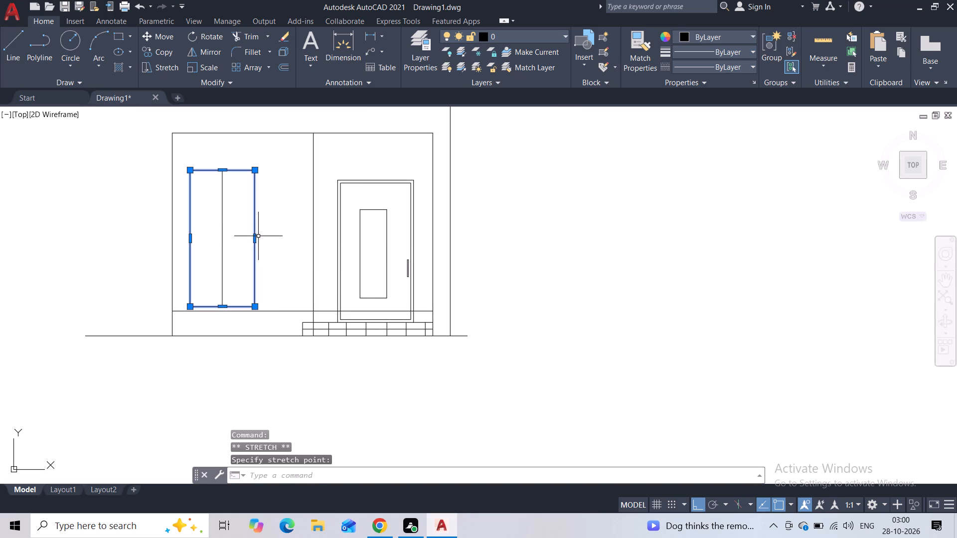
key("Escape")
Stretch the window rectangle's top edge upward by about 5 1/2".
scroll(242, 219, "down", 1)
middle_click_drag(254, 198, 261, 230)
scroll(261, 230, "up", 1)
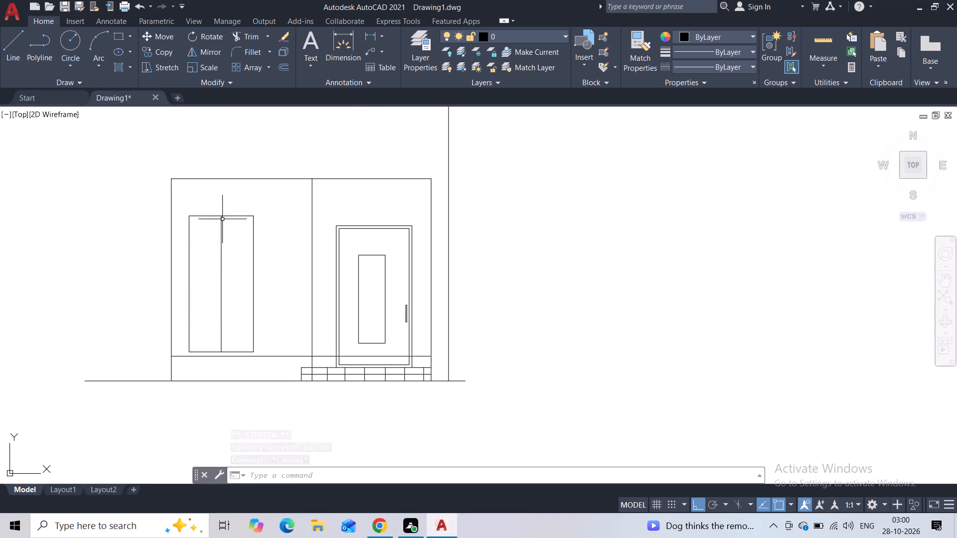
scroll(219, 199, "up", 2)
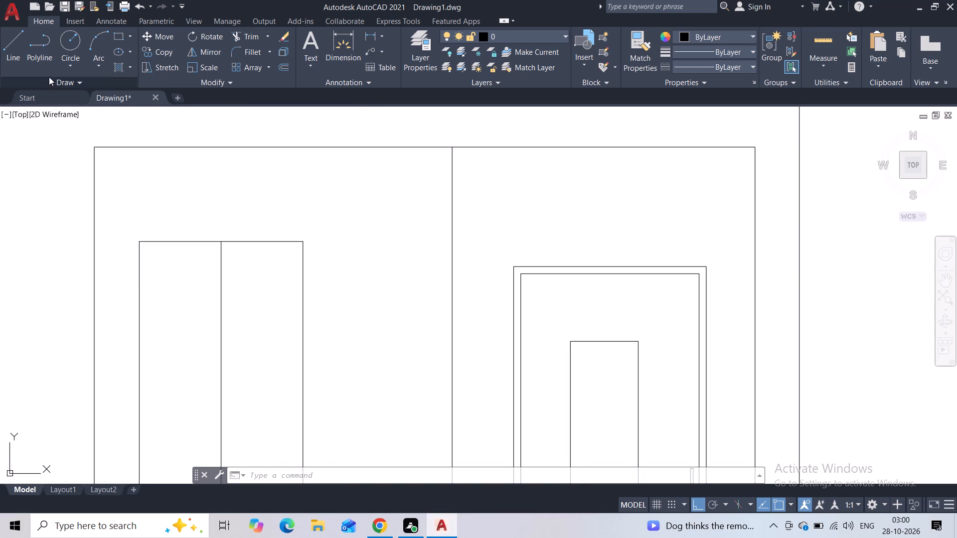
left_click(195, 243)
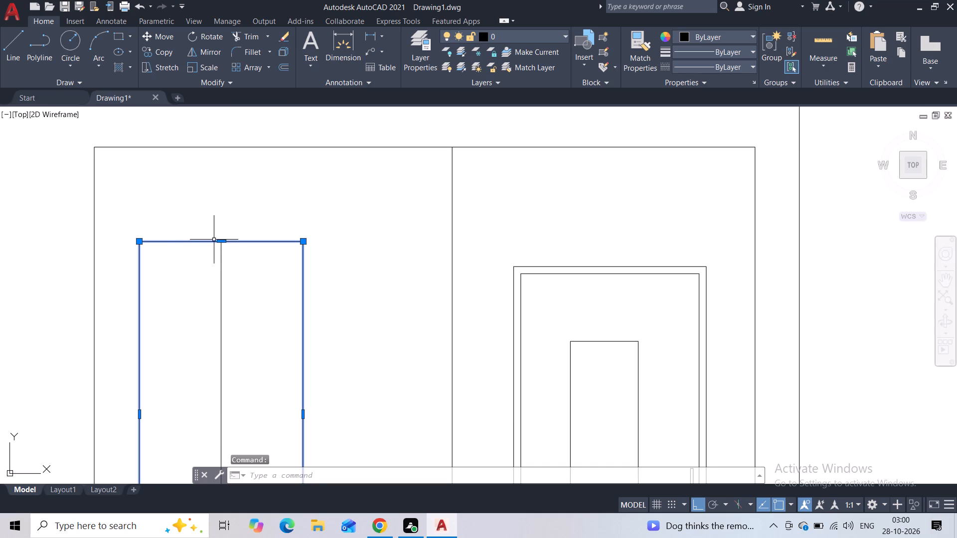
left_click(221, 243)
left_click(219, 222)
key("Escape")
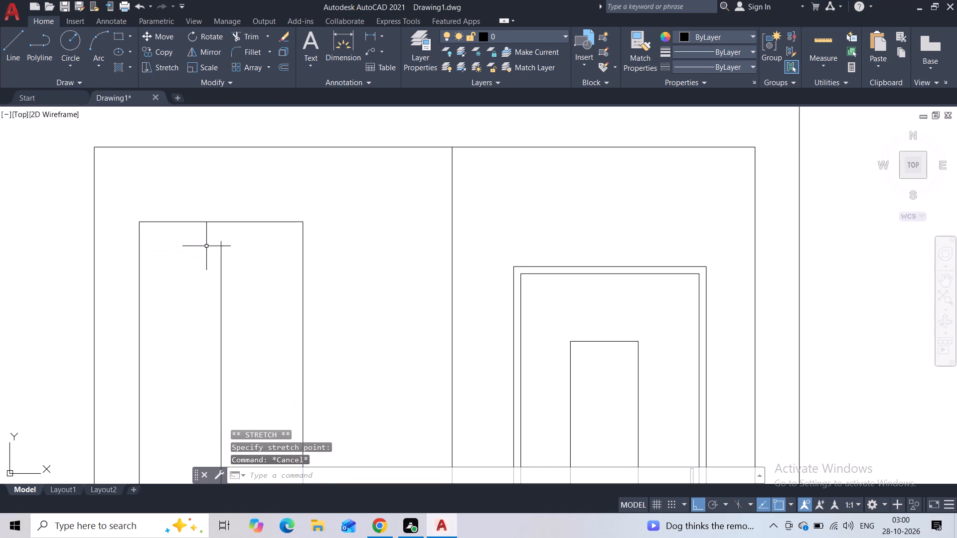
Draw a short line extending the window's centre line up to the rectangle's top edge.
left_click(20, 57)
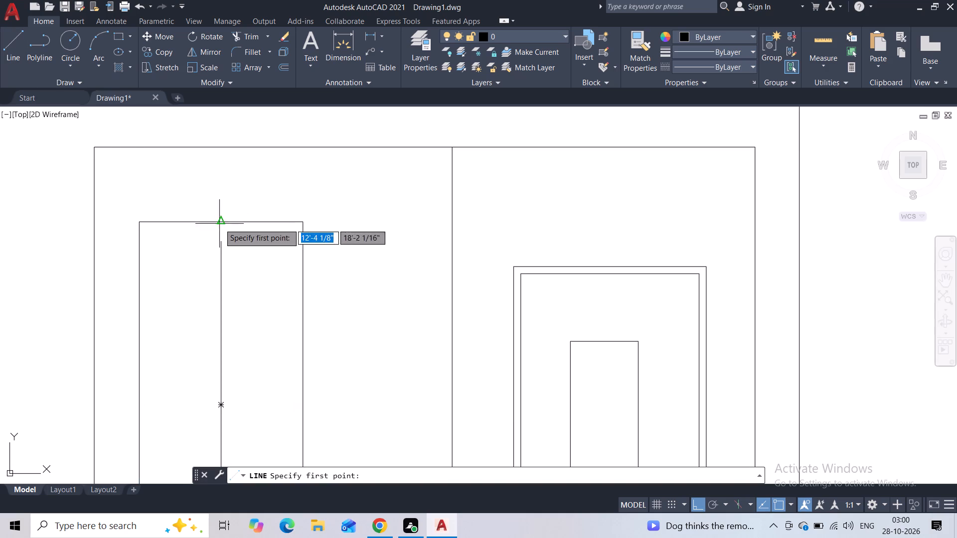
left_click(220, 241)
left_click(220, 226)
key("Escape")
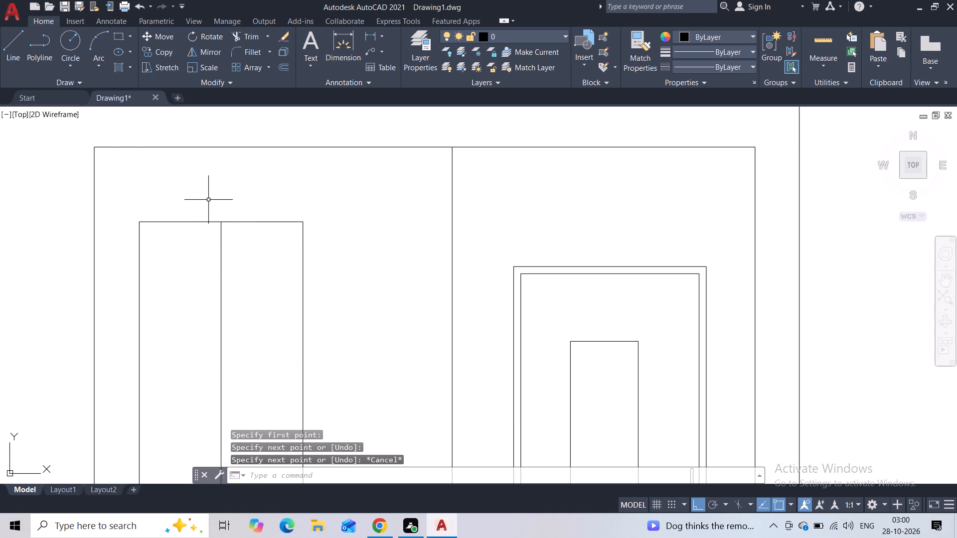
Draw lines from the outline's top edge, left of the window, down to window-top level and across to the window's top-left corner.
key("space")
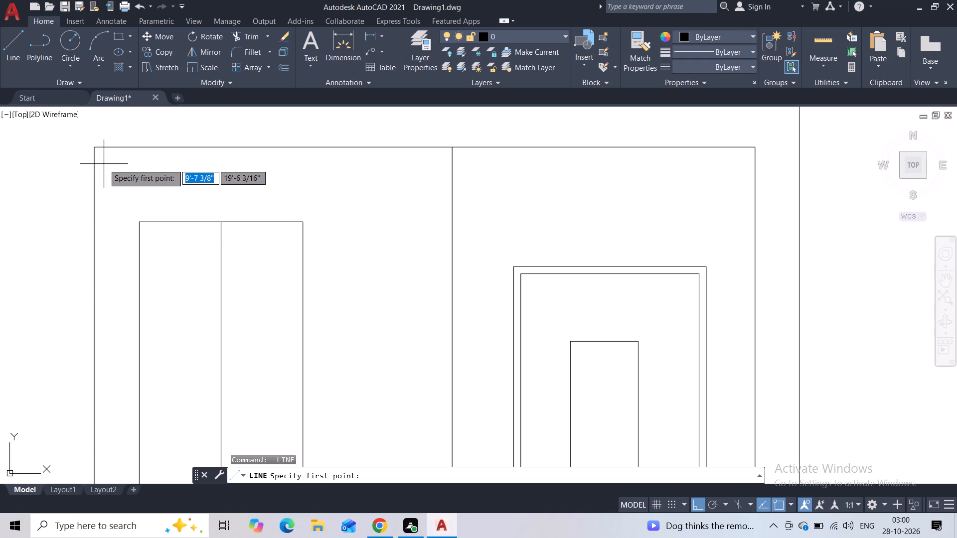
left_click(122, 149)
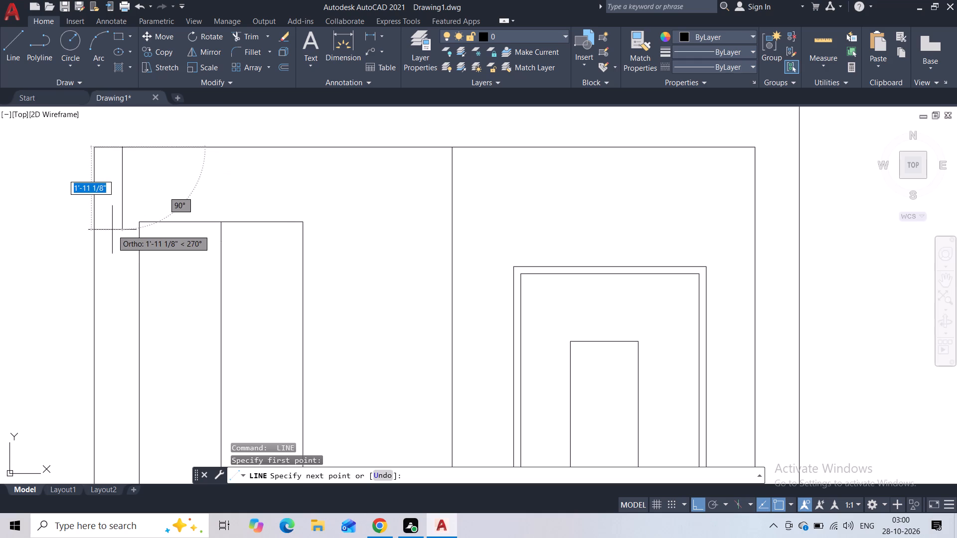
left_click(119, 222)
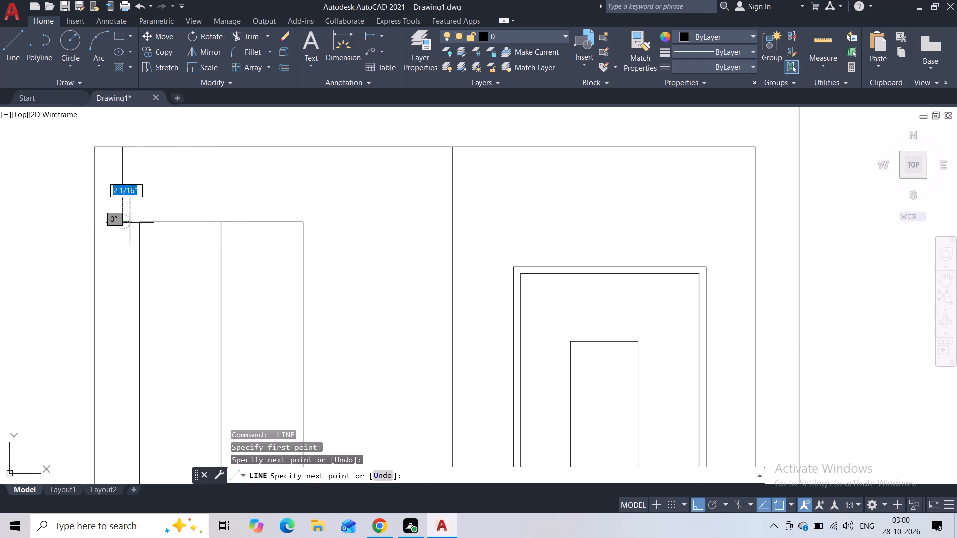
left_click(133, 223)
key("Escape")
scroll(149, 227, "up", 3)
key("space")
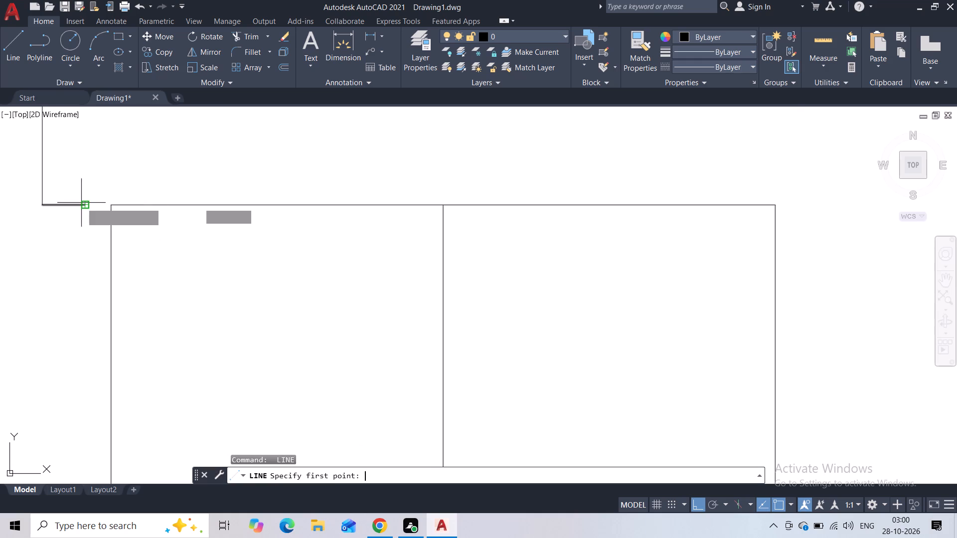
left_click(81, 203)
left_click(111, 205)
key("Escape")
scroll(128, 165, "down", 3)
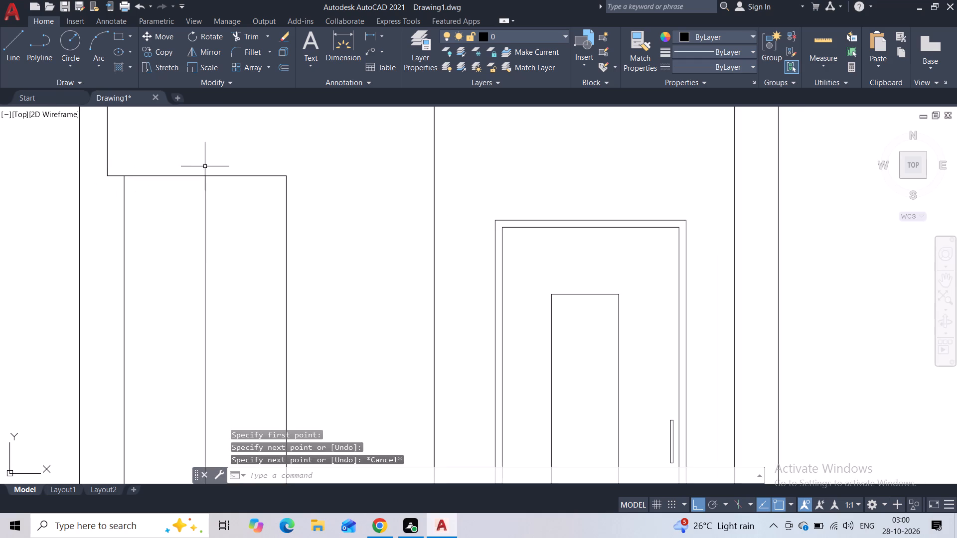
Draw a short line rightward from the window's top-right corner and continue it vertically up to the outline's top edge.
key("space")
middle_click_drag(240, 156, 234, 221)
left_click(281, 239)
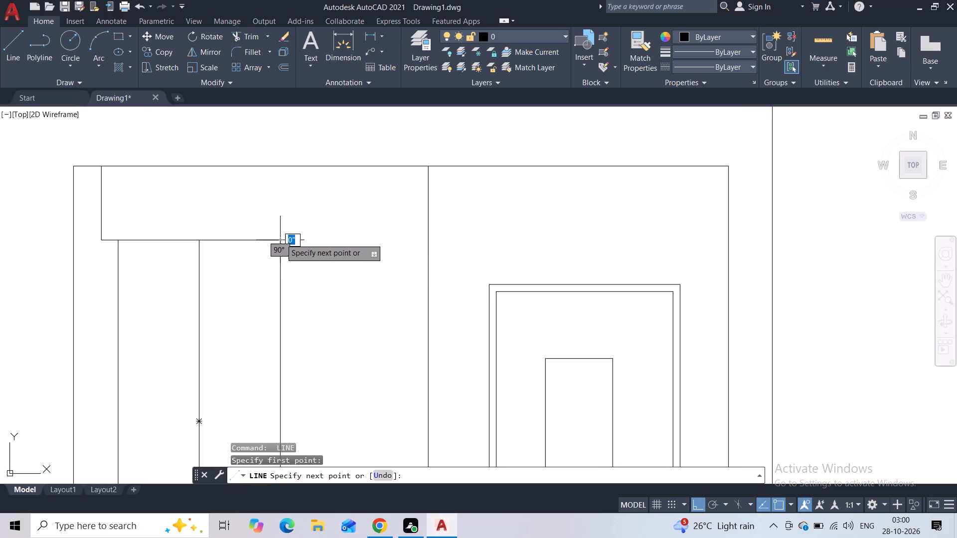
left_click(295, 239)
left_click(292, 168)
key("Escape")
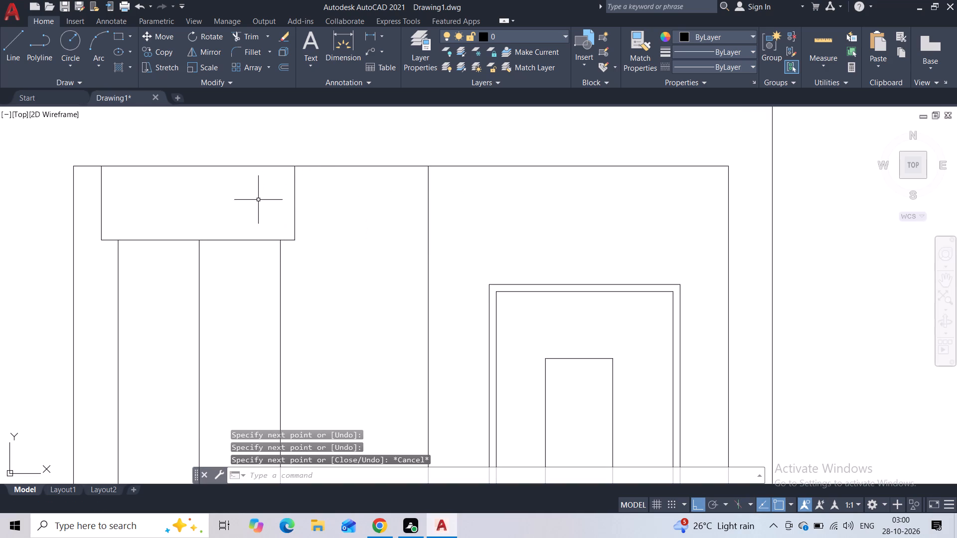
Offset the window rectangle 2" inward to form its frame.
left_click(255, 213)
left_click(225, 275)
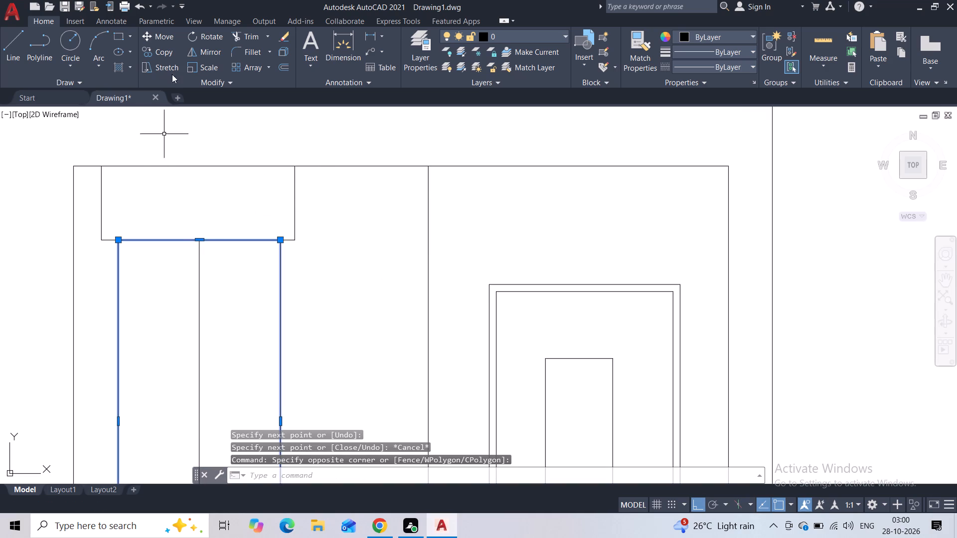
left_click(279, 71)
type("2\"")
key("Return")
left_click(238, 276)
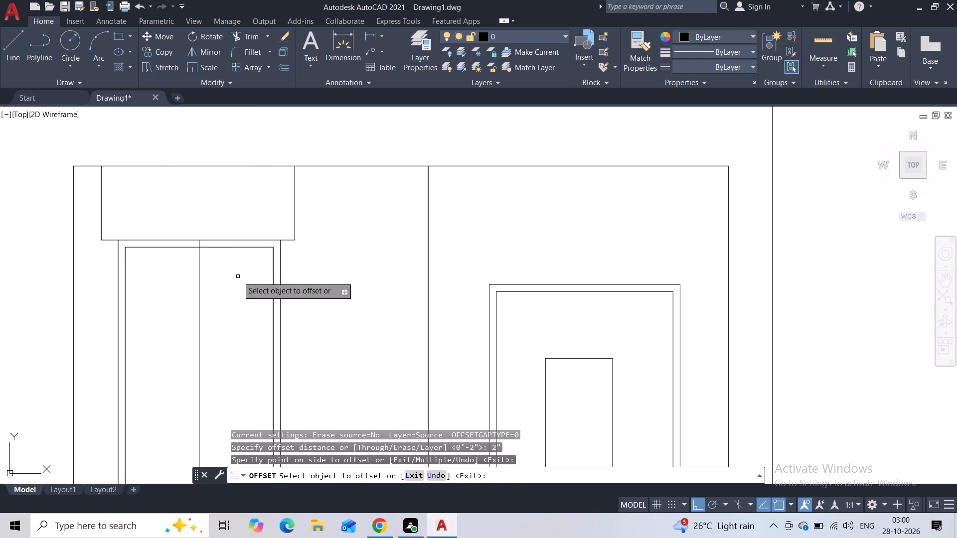
Offset the lower segment of the window's centre line 2" to the right.
left_click(200, 289)
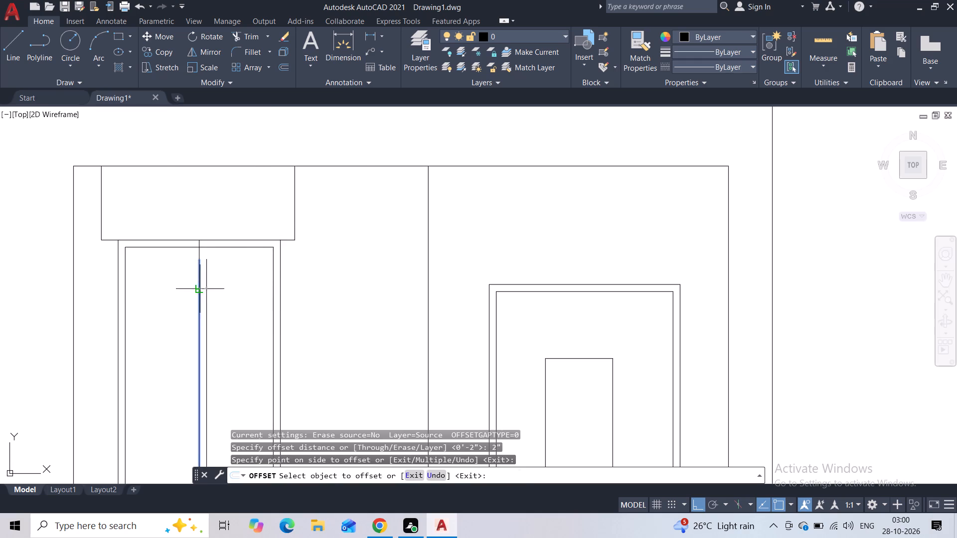
left_click(232, 302)
middle_click_drag(225, 299, 215, 234)
scroll(219, 280, "up", 1)
key("Escape")
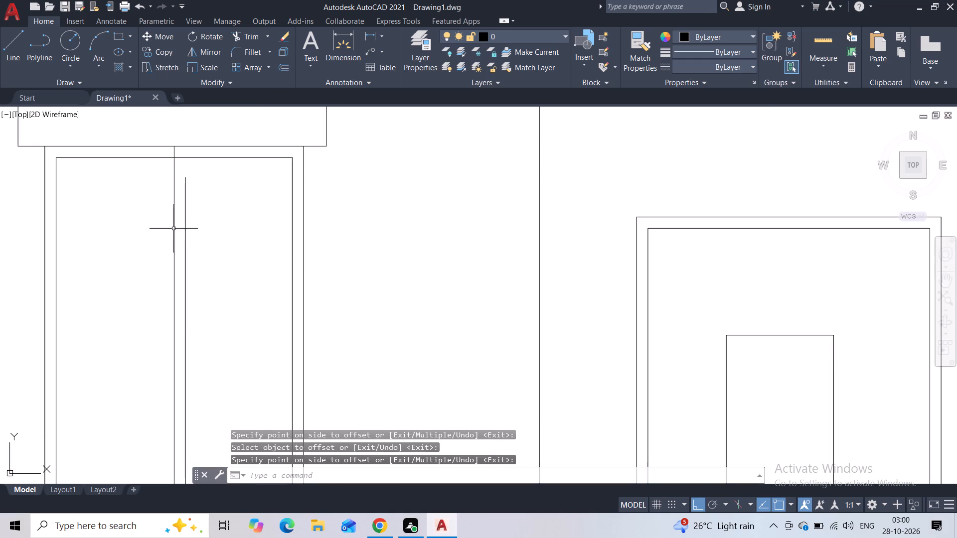
Trim the window's centre line where it extends above the inner frame's top edge.
left_click(256, 37)
scroll(182, 156, "up", 3)
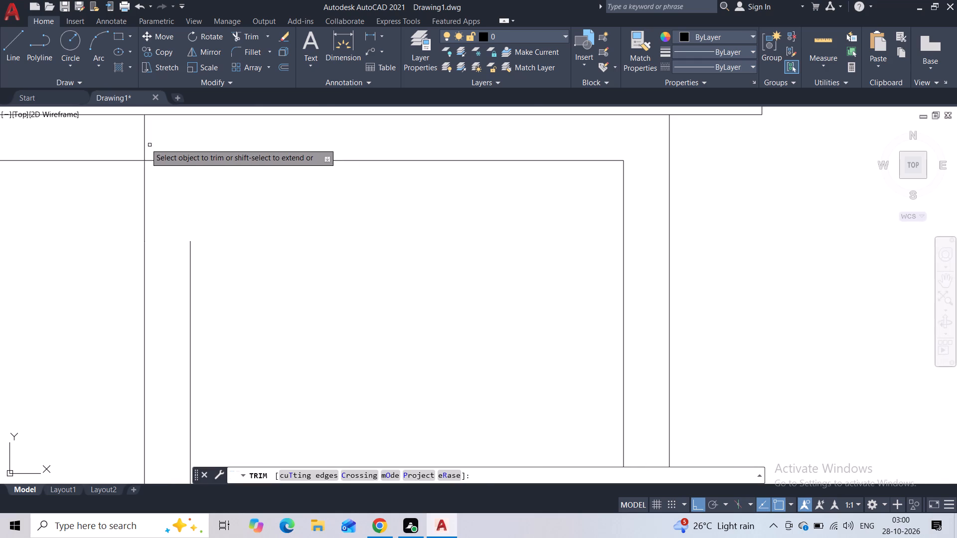
left_click_drag(144, 142, 159, 140)
key("Escape")
Draw a vertical line from the offset mullion line's upper end to just above the inner frame's top edge.
left_click(0, 47)
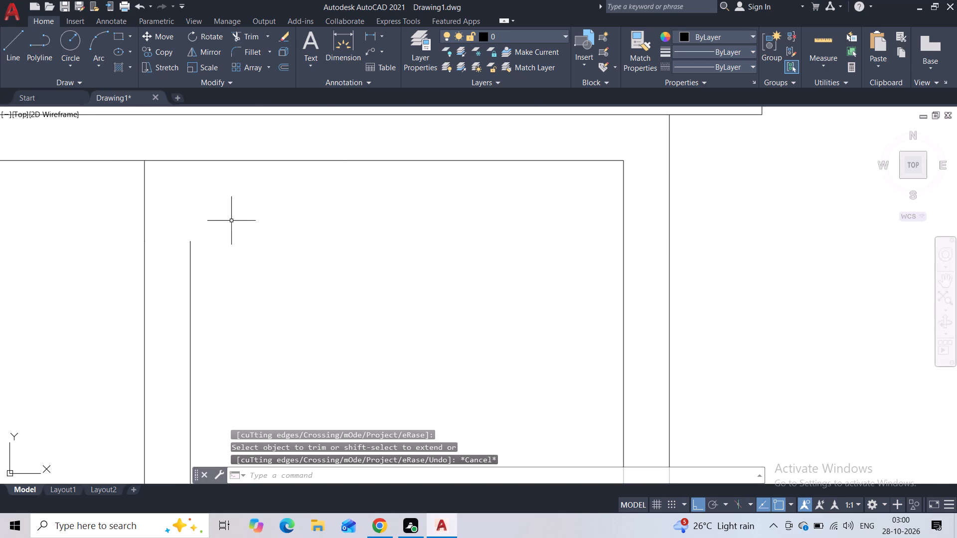
left_click(21, 47)
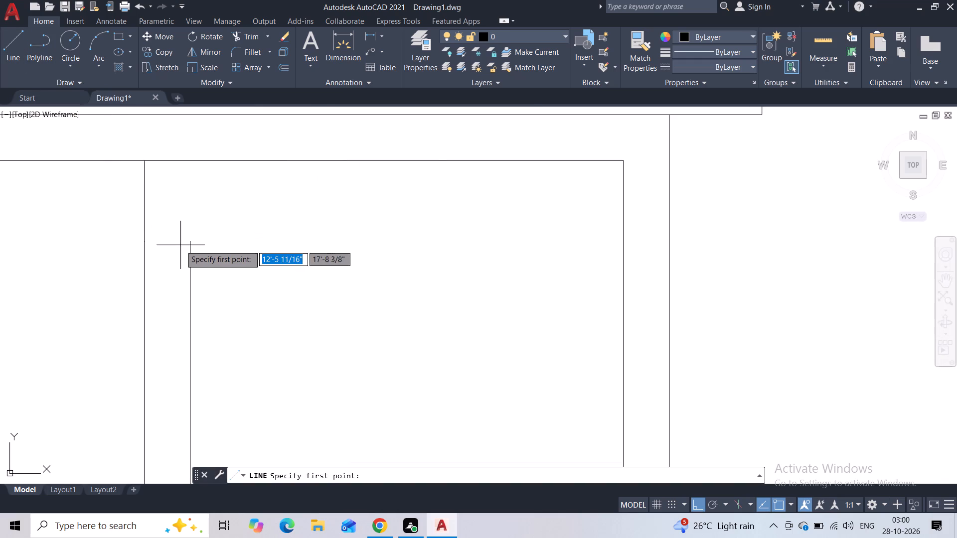
left_click(190, 238)
left_click(192, 150)
key("Escape")
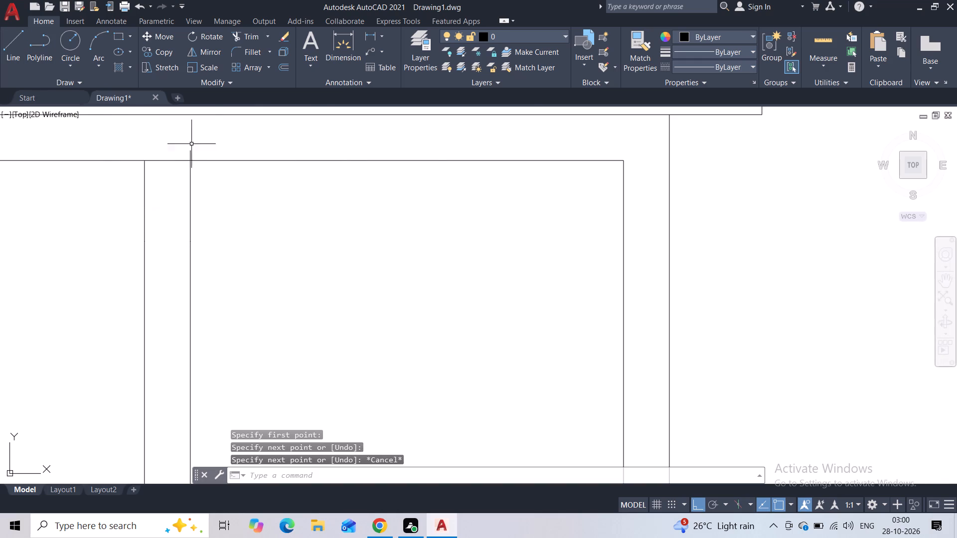
Trim the mullion line's overhang above the inner frame and both mullion lines' ends below the inner frame's bottom edge.
left_click(252, 38)
scroll(196, 151, "up", 3)
left_click_drag(193, 154, 190, 158)
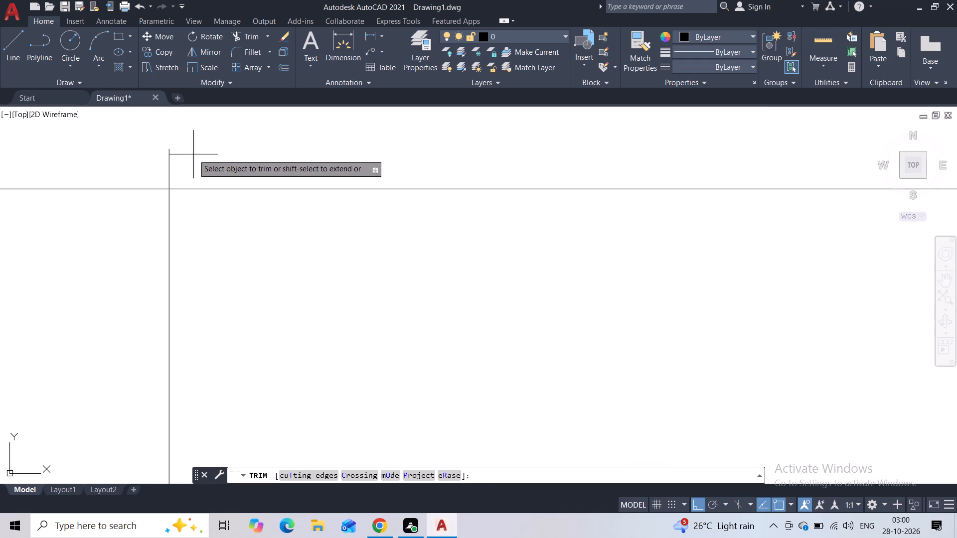
left_click_drag(190, 158, 158, 166)
scroll(157, 166, "down", 7)
scroll(250, 255, "down", 2)
middle_click_drag(250, 255, 248, 196)
scroll(248, 196, "down", 2)
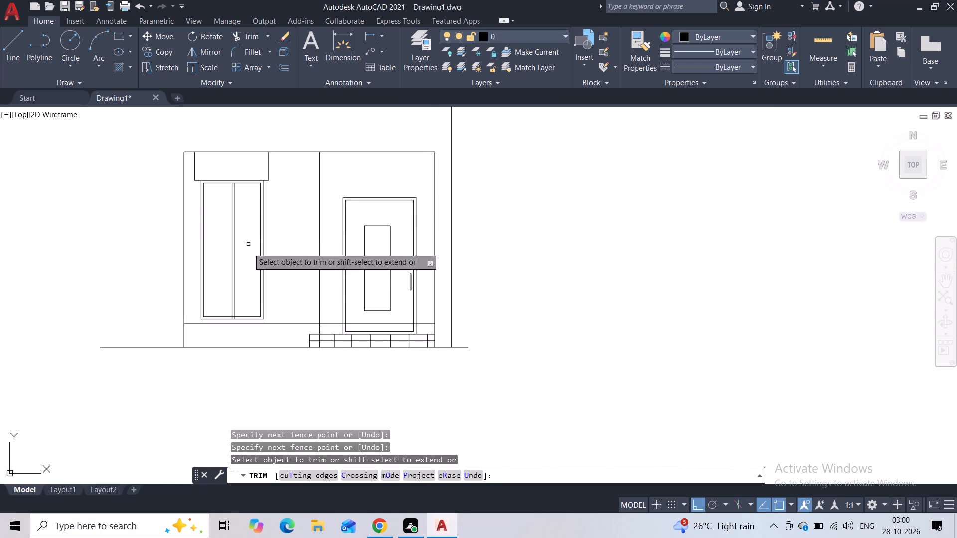
middle_click_drag(240, 324, 231, 307)
scroll(231, 309, "up", 6)
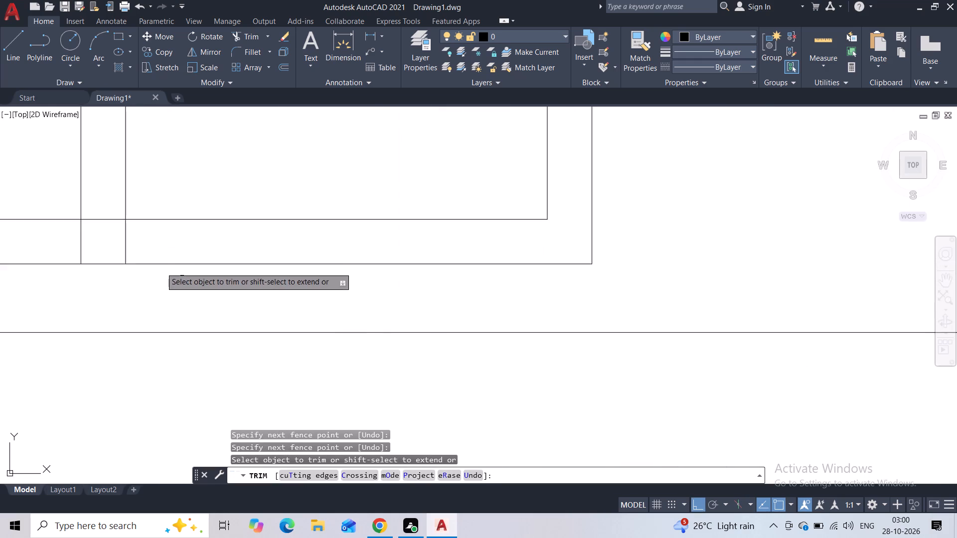
left_click_drag(151, 243, 0, 230)
scroll(153, 264, "down", 6)
key("Escape")
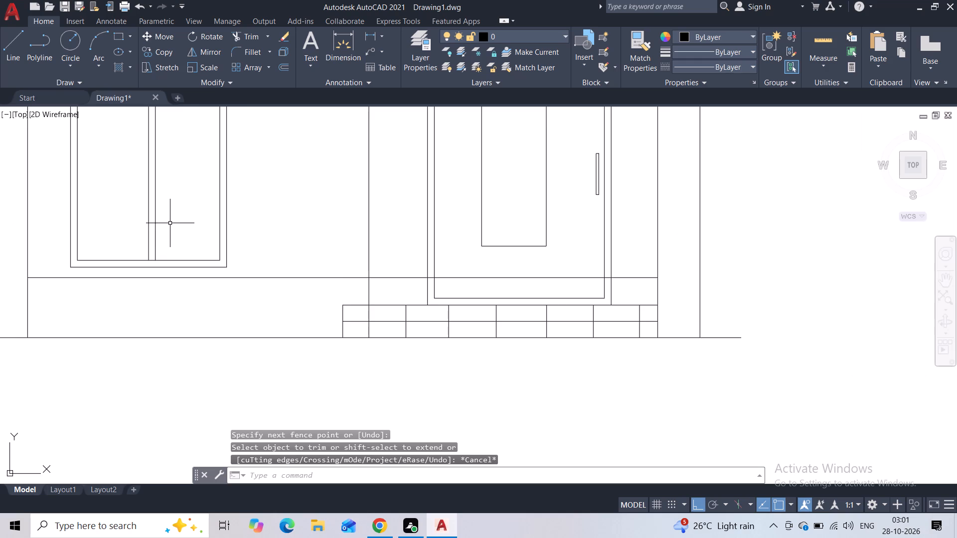
Offset the two long upper-wall rectangles 2" inward.
scroll(164, 216, "down", 3)
middle_click_drag(209, 211, 258, 334)
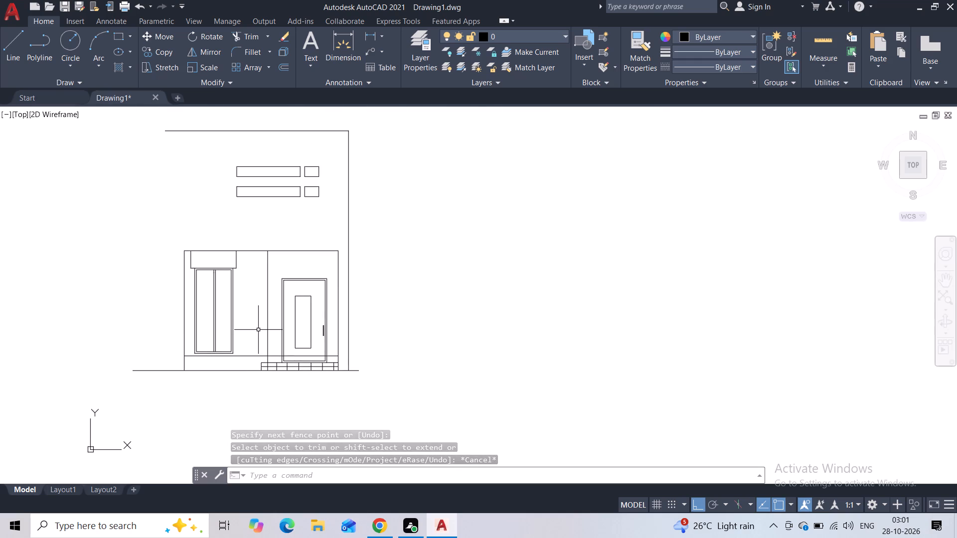
middle_click_drag(273, 205, 273, 263)
scroll(273, 263, "up", 1)
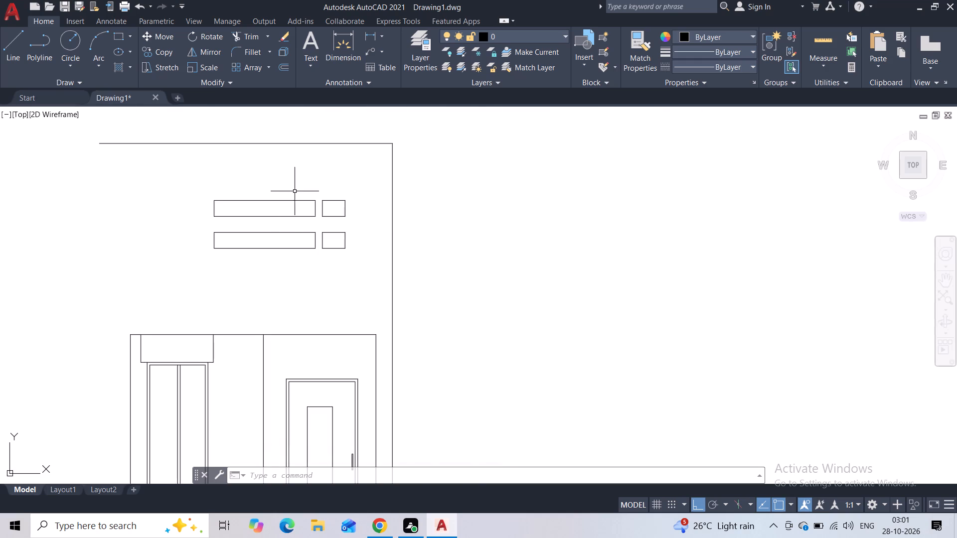
left_click(295, 191)
left_click(247, 259)
left_click(288, 72)
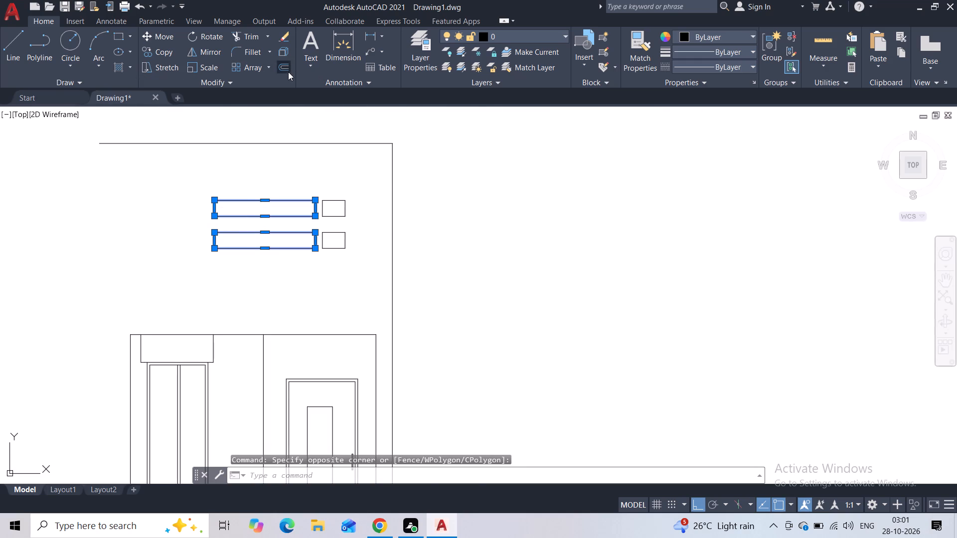
type("2\"")
key("Return")
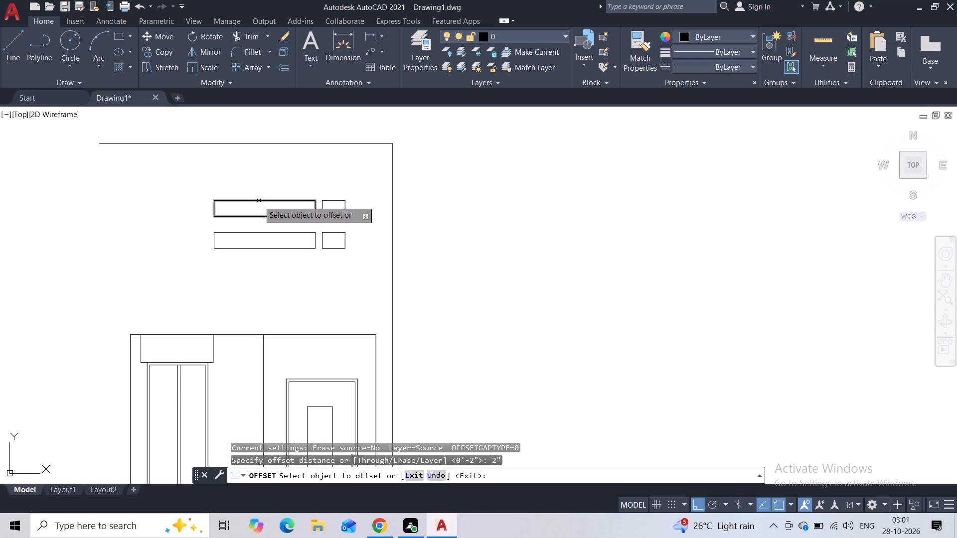
left_click(259, 201)
left_click(257, 206)
left_click(288, 232)
left_click(288, 238)
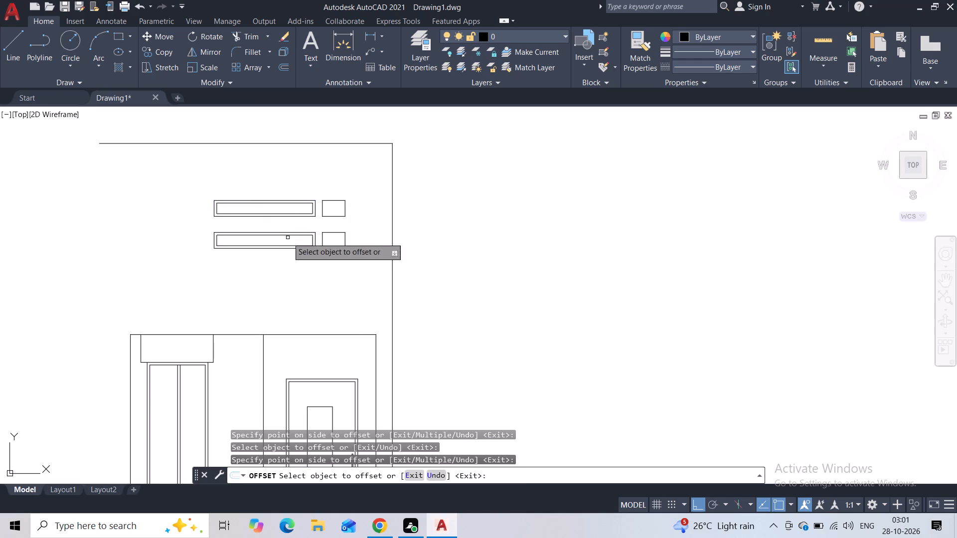
Offset the two short upper-wall rectangles beside the long ones 2" inward.
scroll(320, 232, "up", 3)
left_click(340, 231)
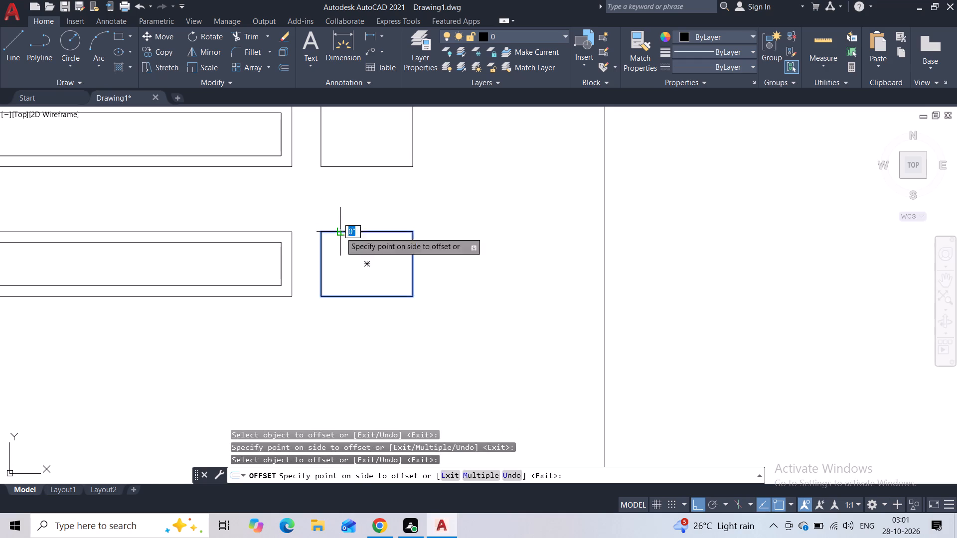
left_click(338, 253)
left_click(321, 163)
left_click(347, 144)
key("Escape")
Draw a line 3' straight up from the lower outline's top-left corner, and extend it upward about 1'-4" more.
scroll(347, 144, "down", 3)
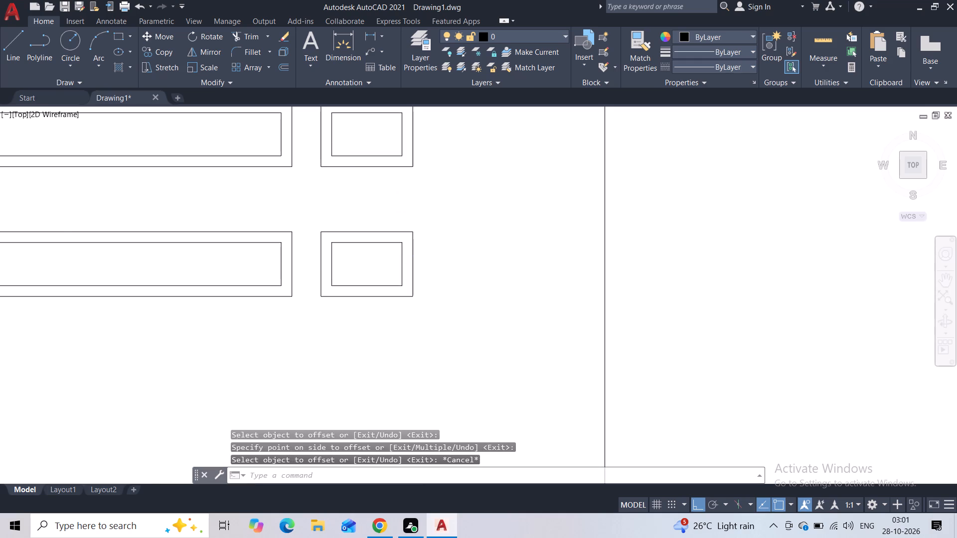
scroll(347, 190, "down", 3)
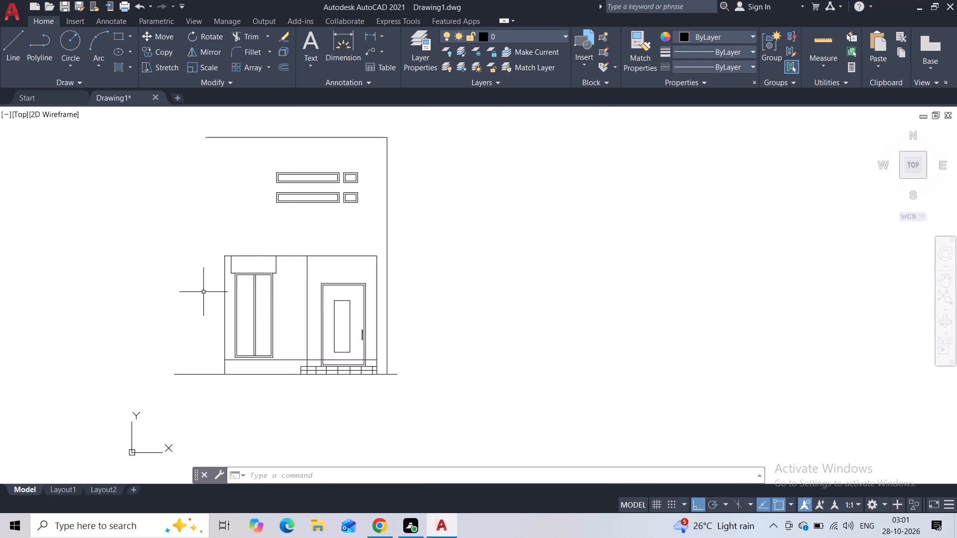
middle_click_drag(203, 293, 232, 306)
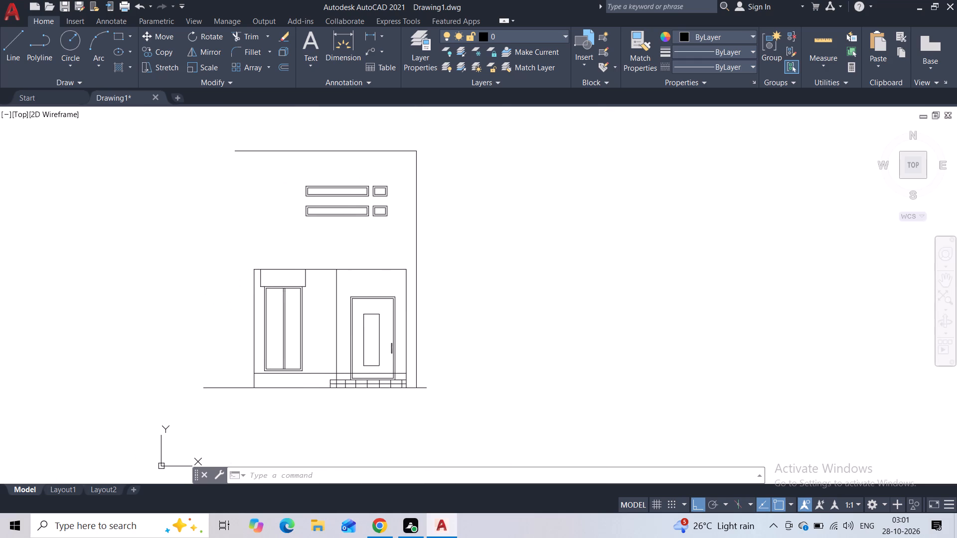
key("h")
key("Escape")
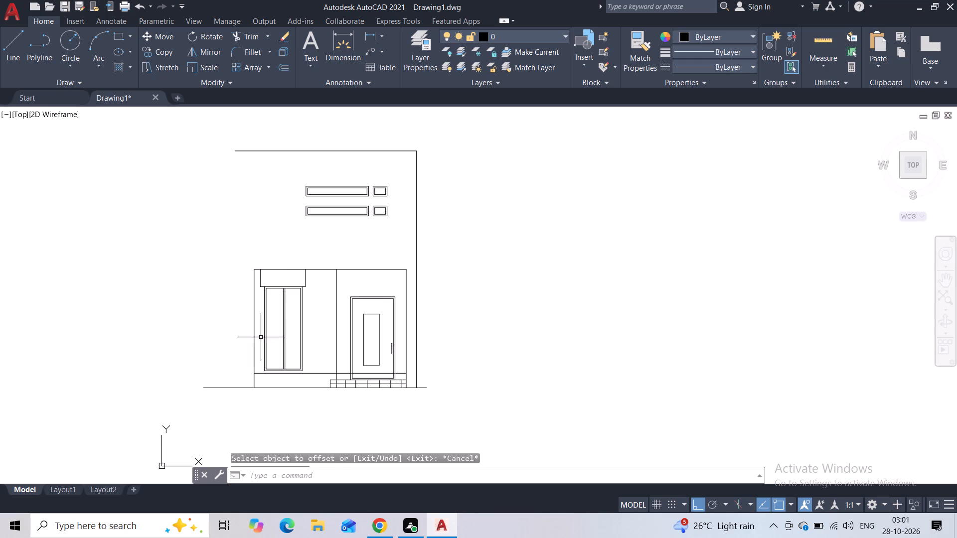
middle_click_drag(246, 320, 288, 322)
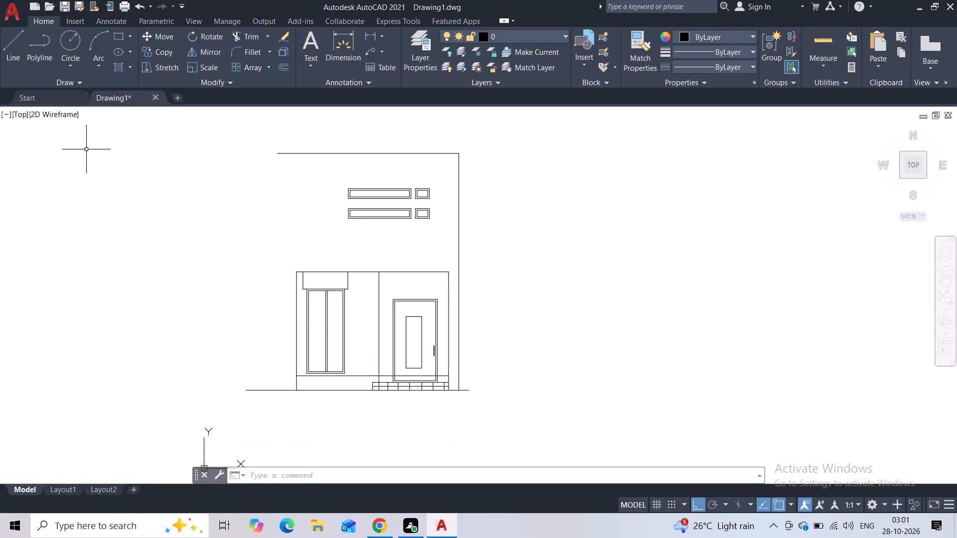
left_click(15, 60)
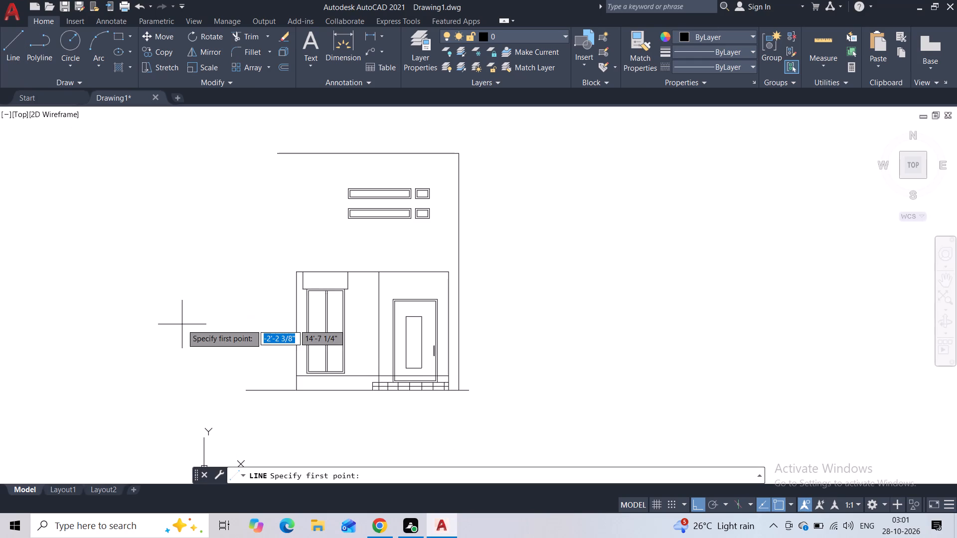
left_click(294, 273)
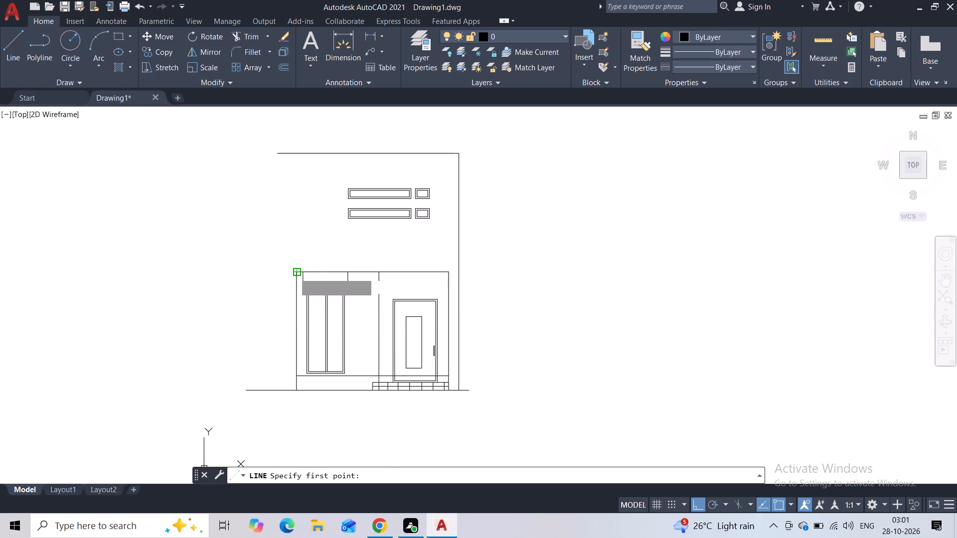
key("3")
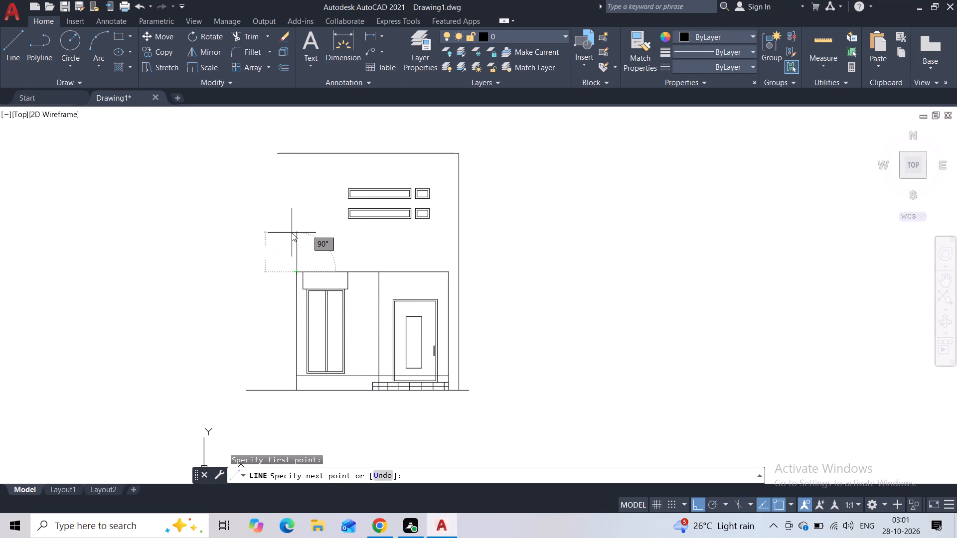
key("apostrophe")
key("Return")
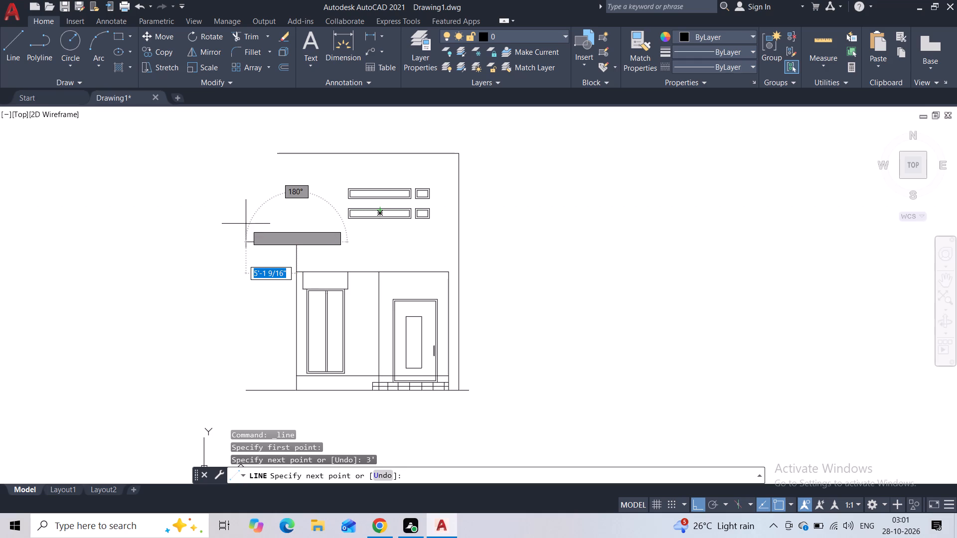
scroll(282, 216, "up", 2)
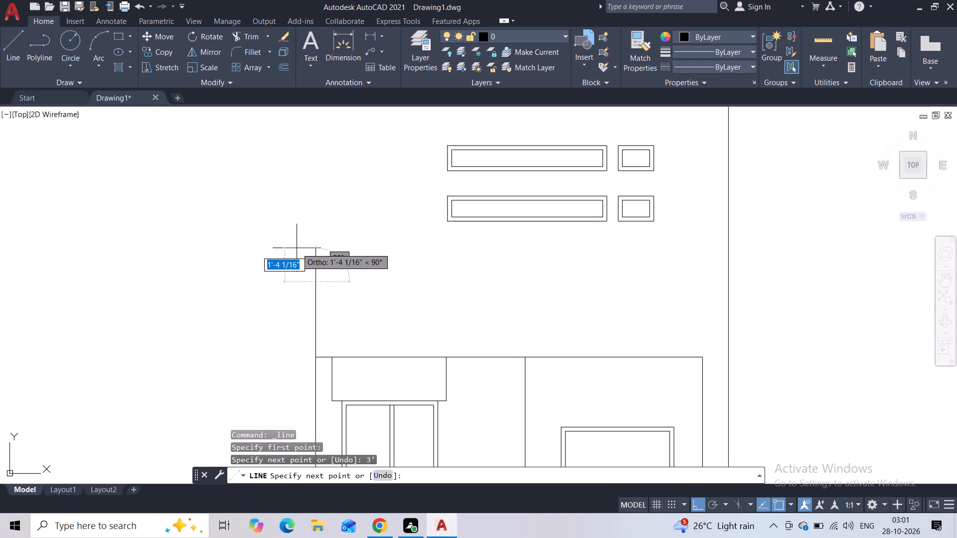
left_click(297, 248)
Continue the line about 13'-4" to the left, down to ground level, and across to the ground line's left end.
scroll(154, 268, "down", 3)
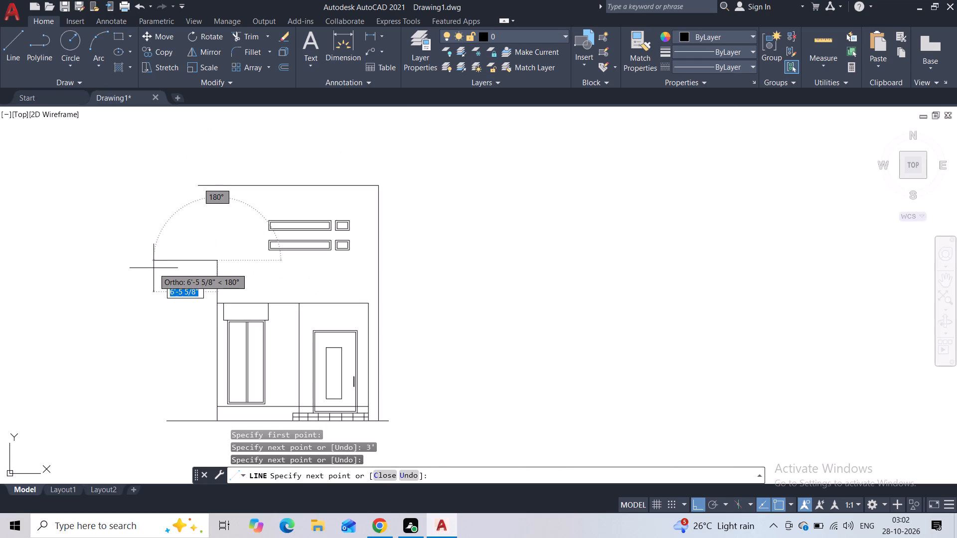
middle_click_drag(100, 262, 159, 270)
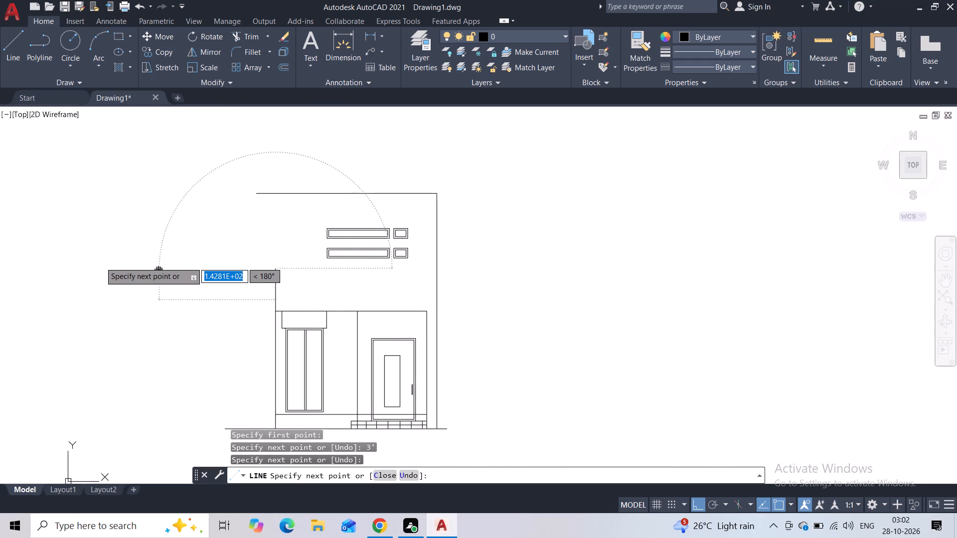
middle_click_drag(159, 270, 192, 237)
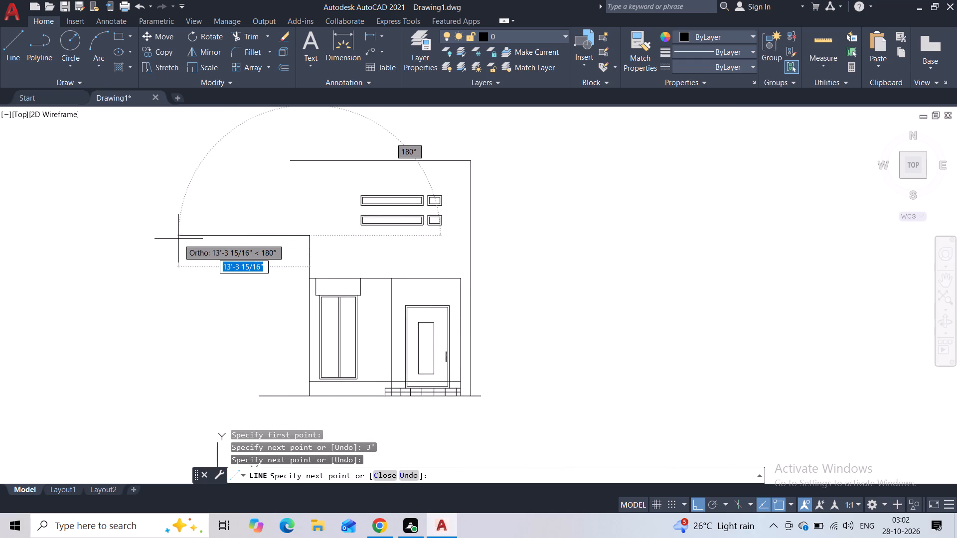
left_click(178, 239)
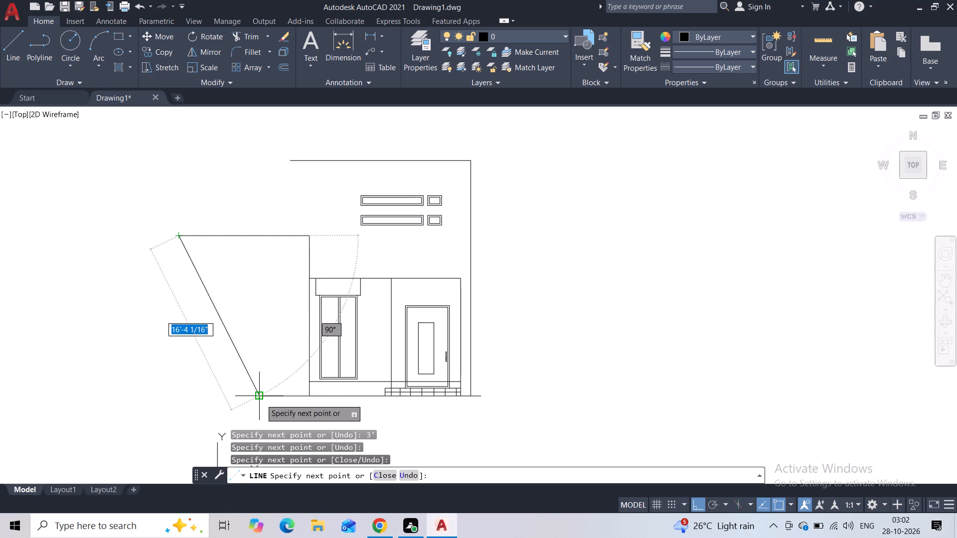
left_click(177, 396)
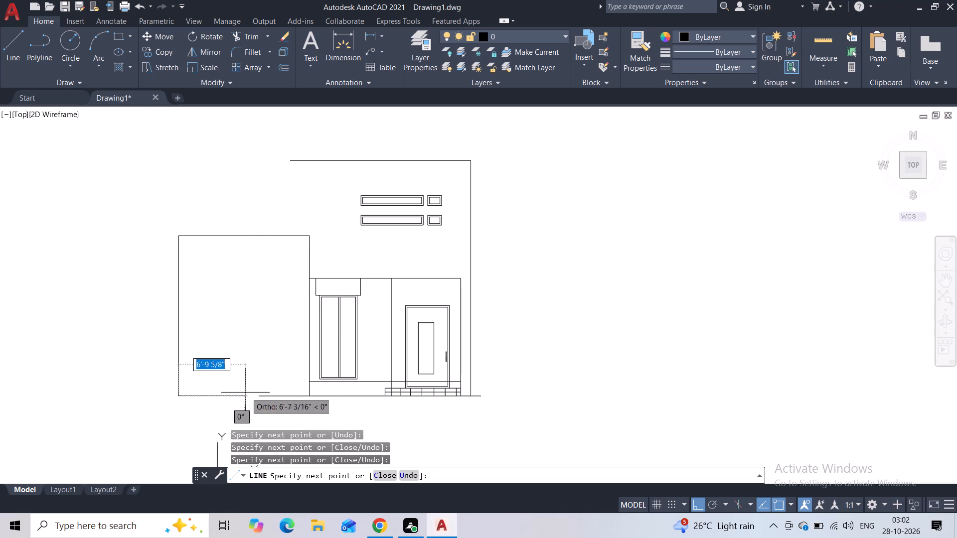
left_click(260, 394)
key("Escape")
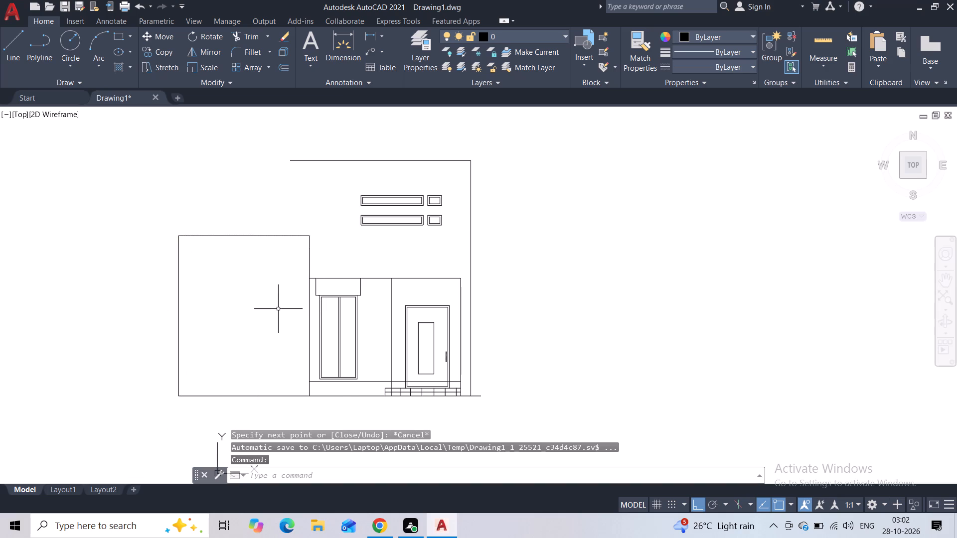
Draw a tall rectangle about 1'-7" by 6'-10" inside the new left block, its top level with the door top.
left_click(113, 34)
scroll(248, 322, "up", 1)
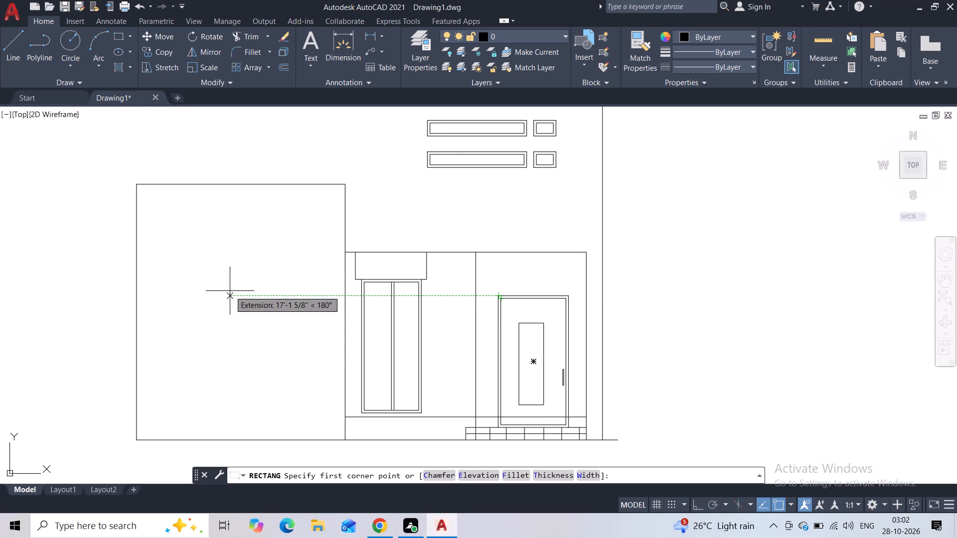
left_click(245, 294)
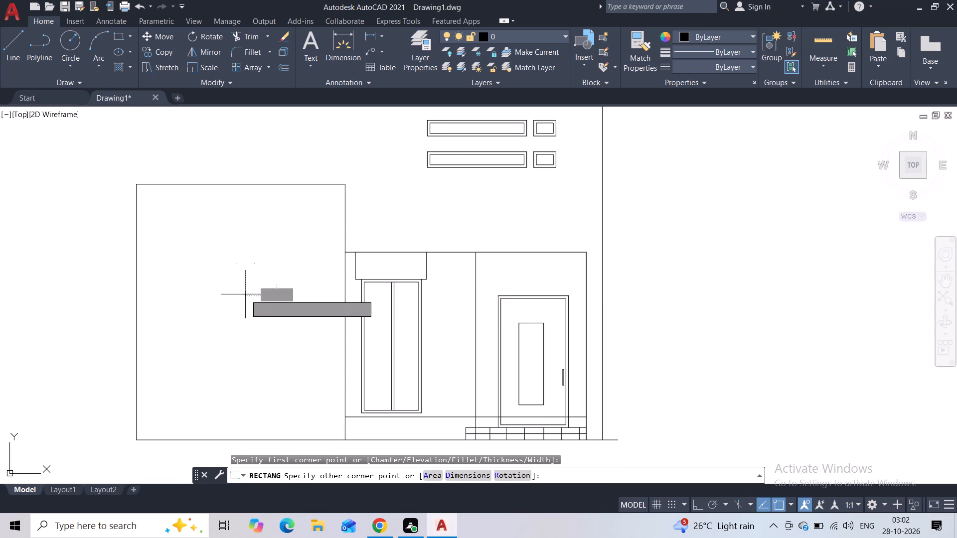
left_click(270, 403)
Copy the tall rectangle in the left block about 3'-4" horizontally to the left.
left_click(275, 294)
left_click(260, 327)
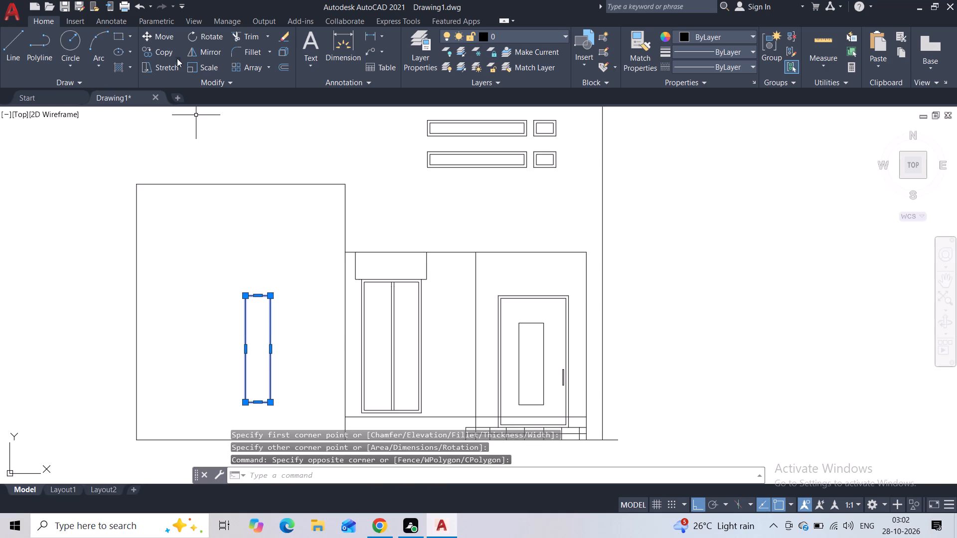
left_click(166, 50)
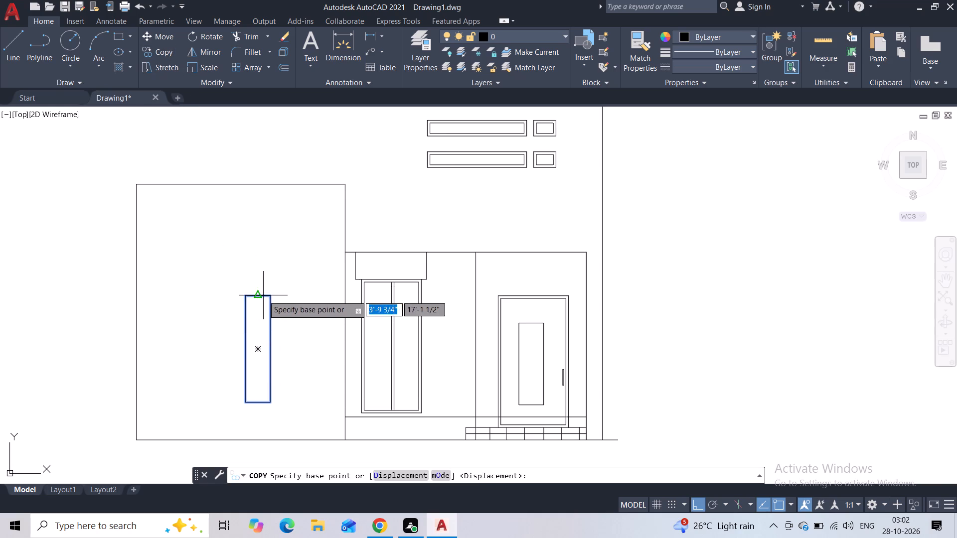
left_click(271, 295)
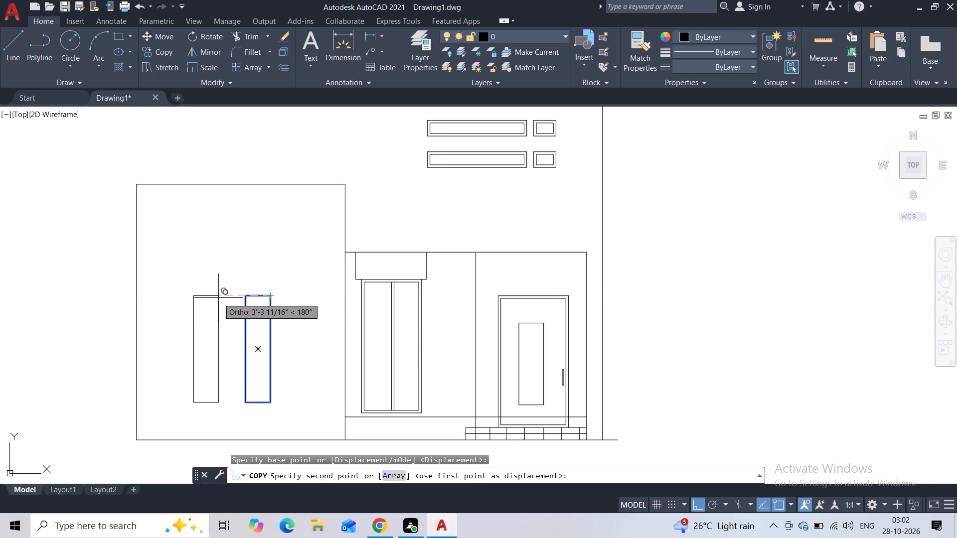
left_click(218, 298)
key("Escape")
Offset both tall rectangles in the left block 2" outward to form frames.
left_click(278, 299)
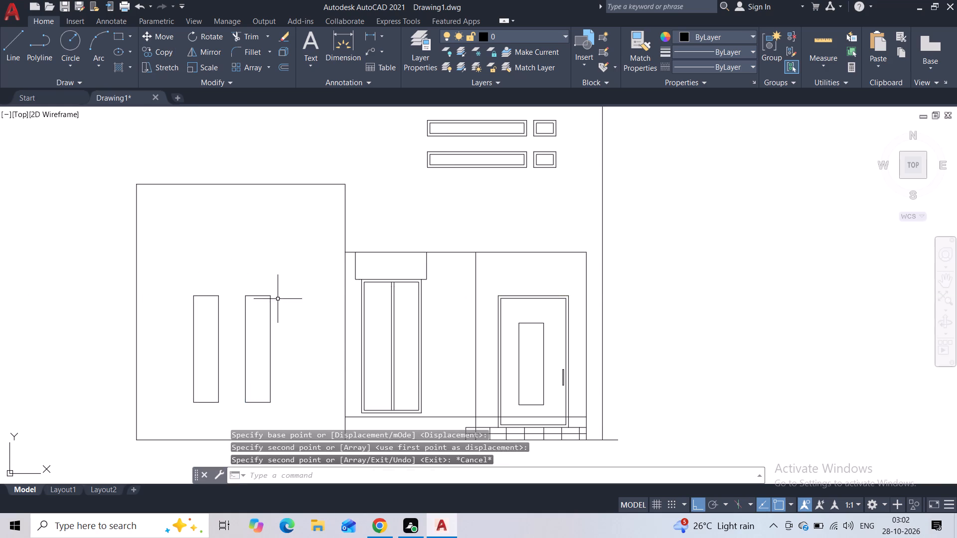
left_click(204, 351)
left_click(288, 63)
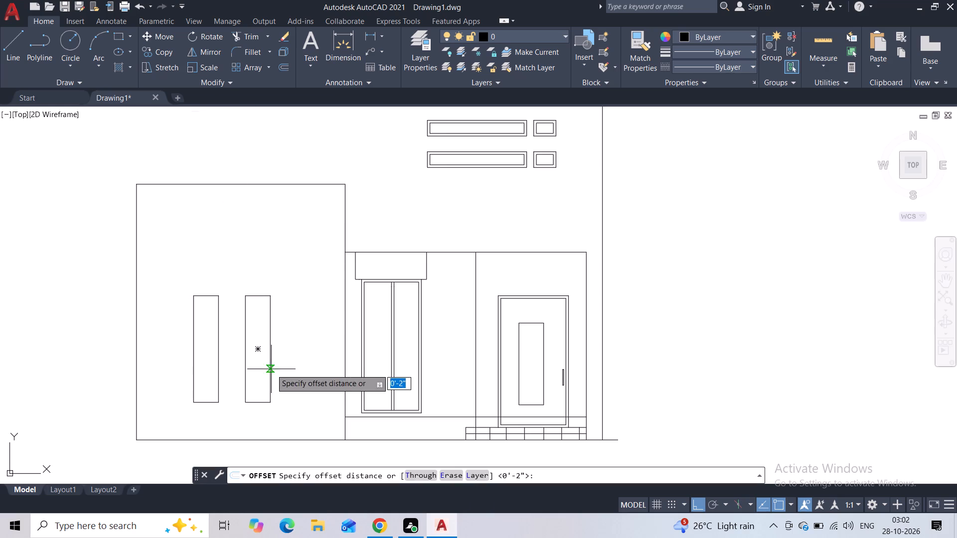
type("2\"")
key("Return")
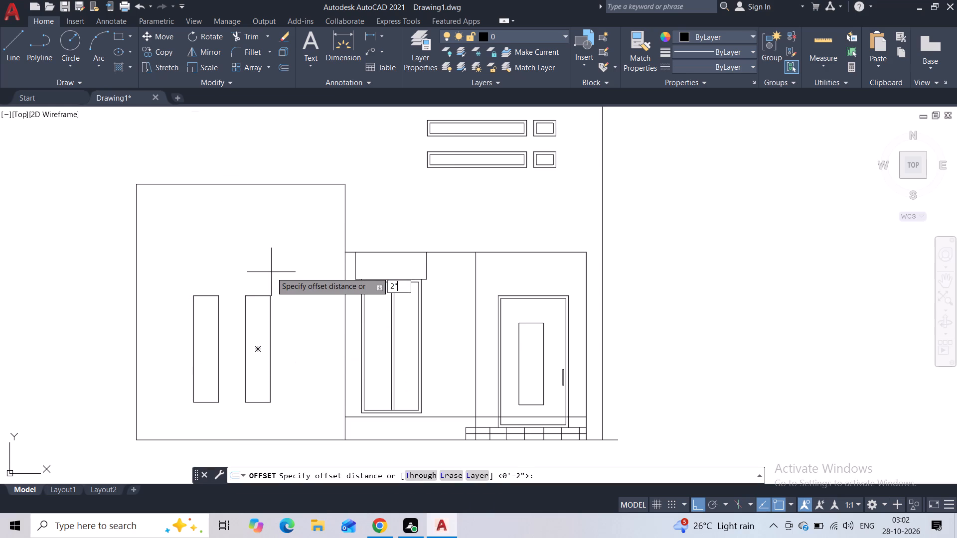
left_click(271, 306)
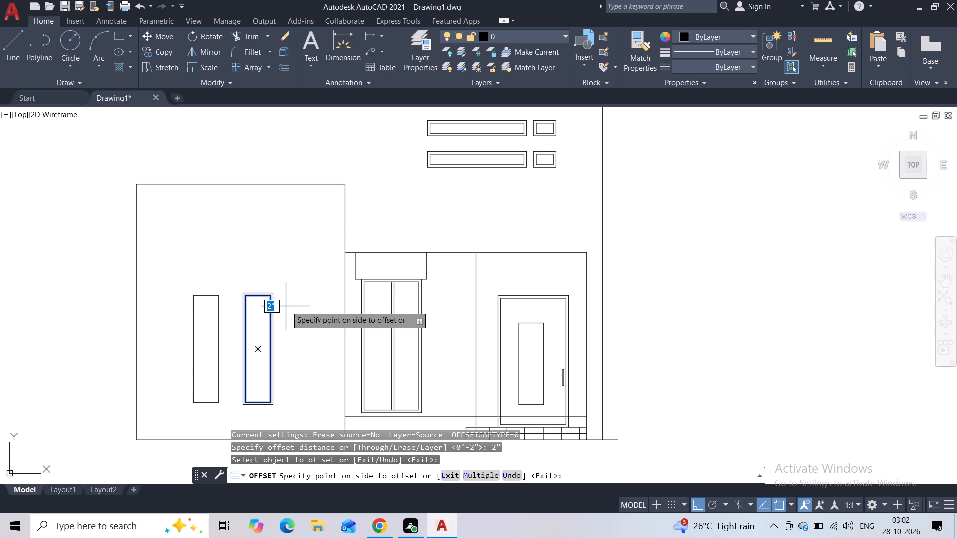
left_click(291, 302)
left_click(219, 302)
left_click(242, 277)
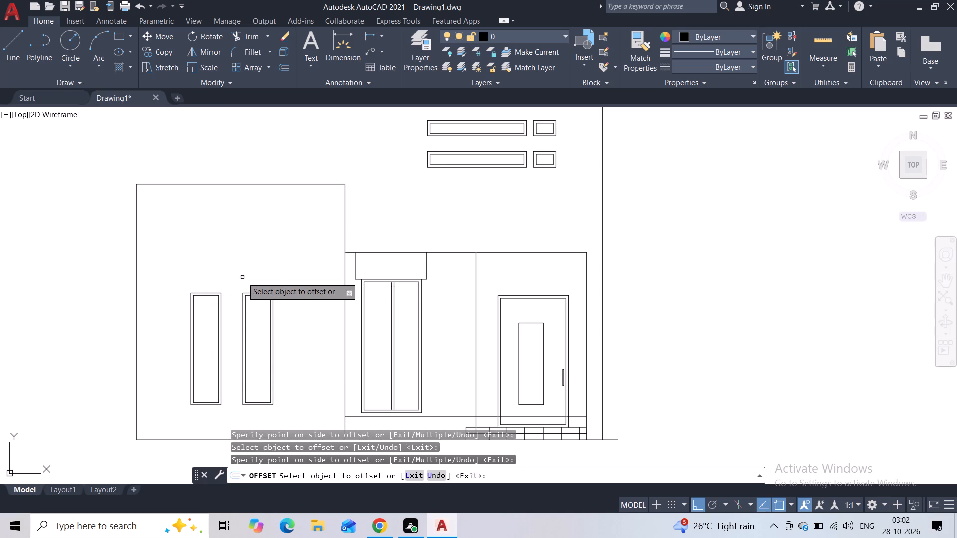
key("Escape")
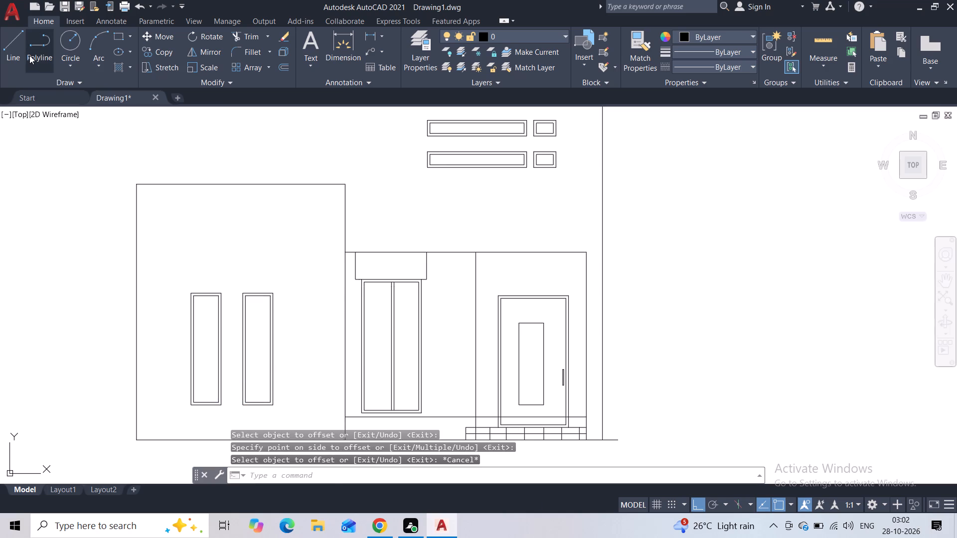
Draw a horizontal line across the inner rectangle of each narrow left-block window, near its lower part.
left_click(17, 56)
middle_click_drag(169, 354, 137, 246)
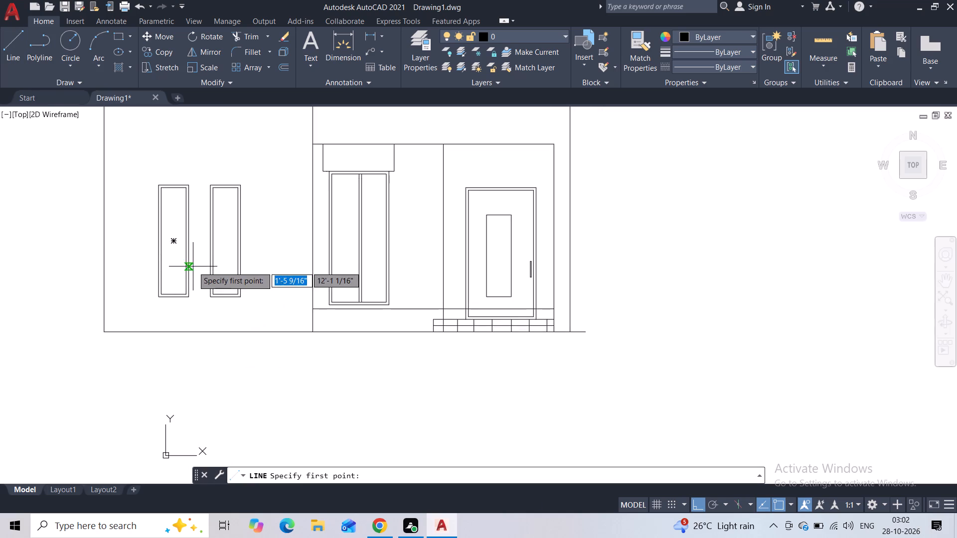
scroll(205, 280, "up", 2)
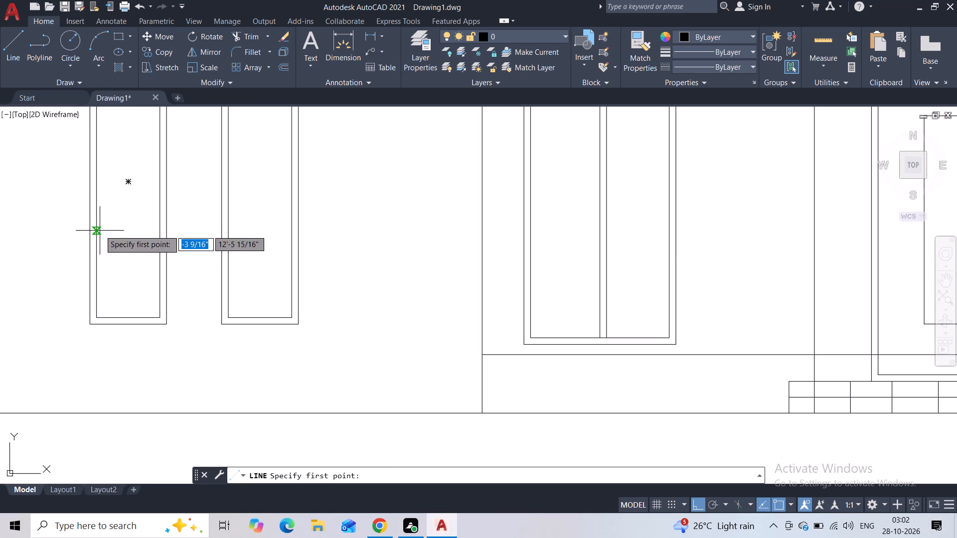
left_click(100, 230)
left_click(160, 232)
key("Escape")
key("space")
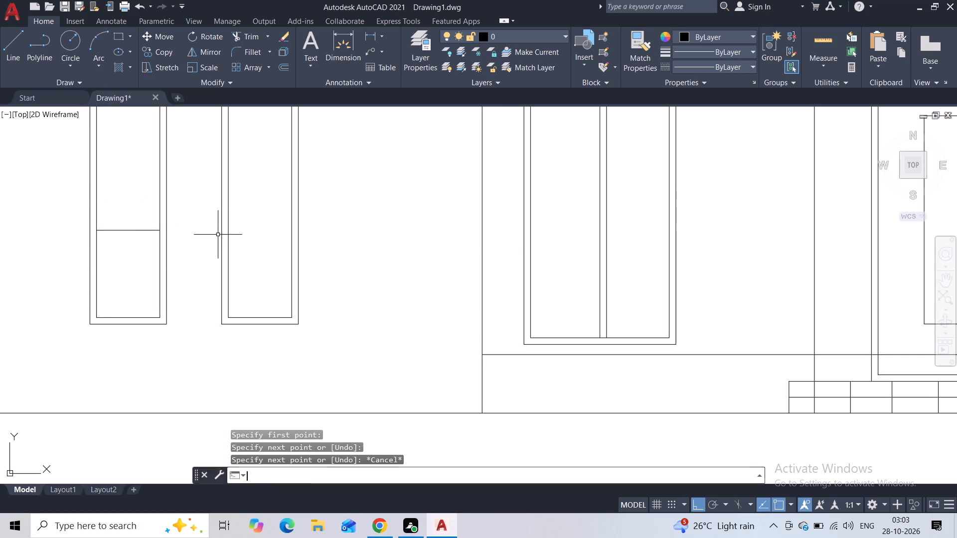
left_click(231, 235)
left_click(285, 235)
key("Escape")
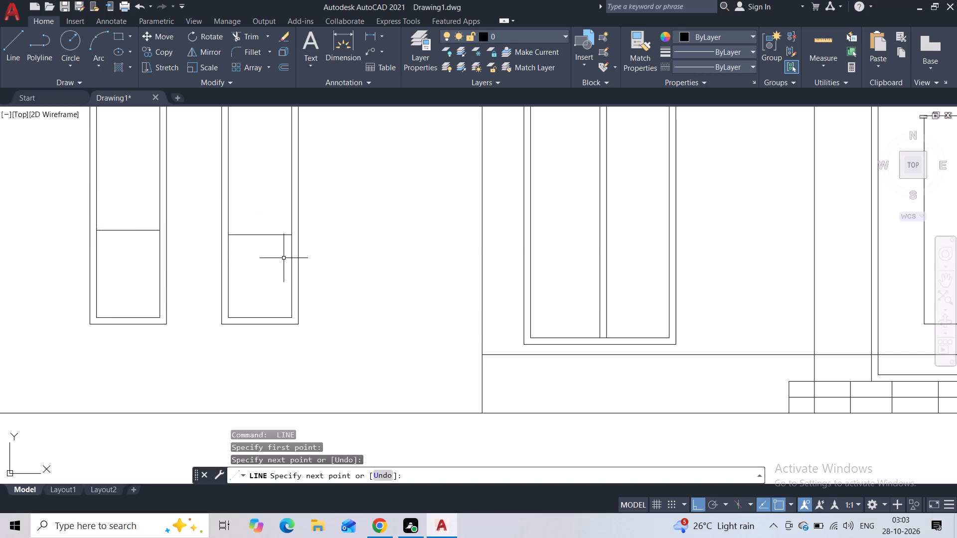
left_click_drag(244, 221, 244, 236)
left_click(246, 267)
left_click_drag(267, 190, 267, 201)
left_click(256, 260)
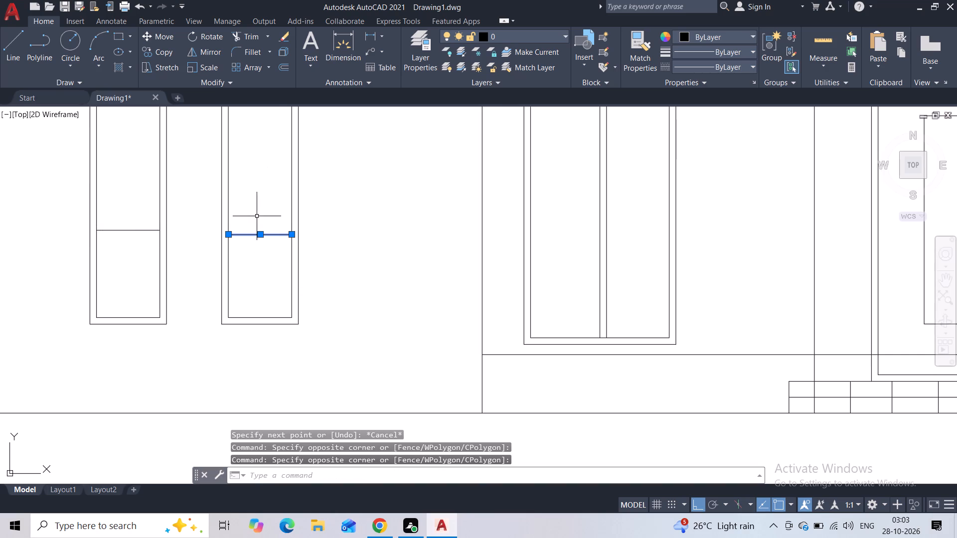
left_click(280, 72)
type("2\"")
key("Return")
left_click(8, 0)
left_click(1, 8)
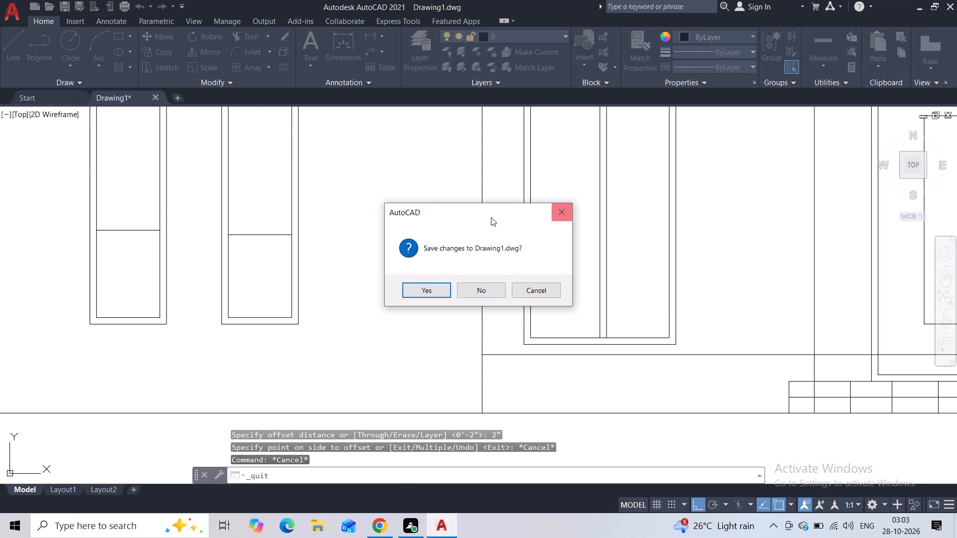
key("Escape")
Offset the horizontal dividing line in each of the two narrow left-block windows 2" upward.
left_click(263, 219)
left_click(263, 243)
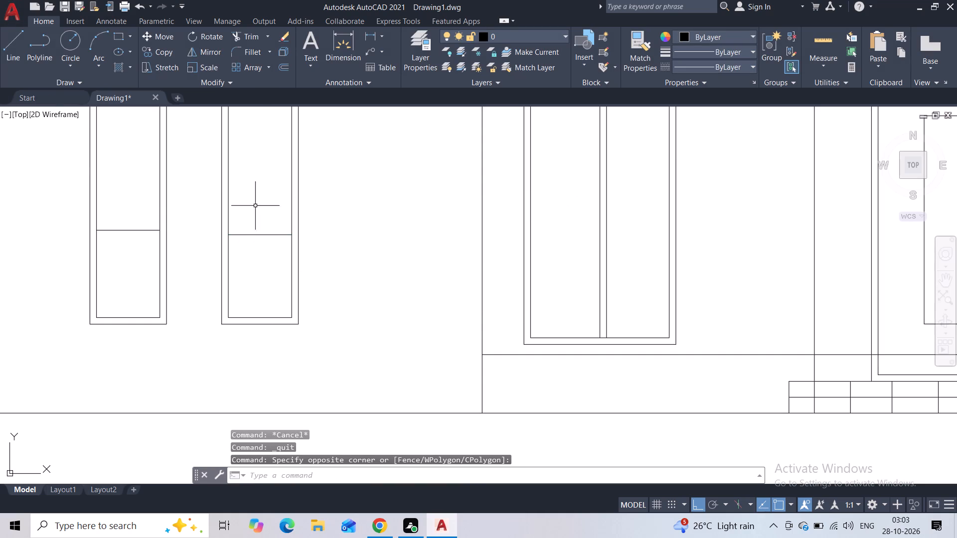
left_click(266, 232)
left_click(264, 253)
left_click(282, 65)
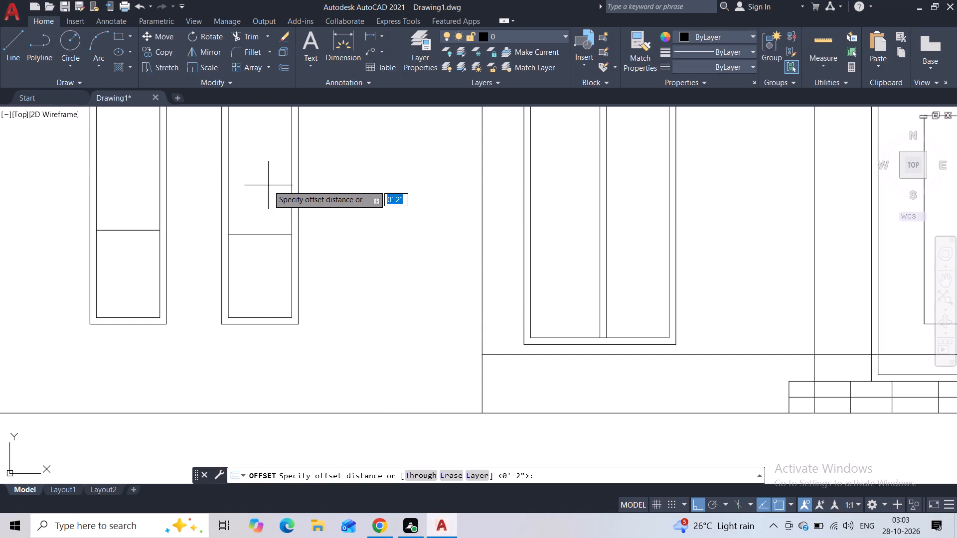
type("2\"")
key("Return")
left_click_drag(268, 185, 254, 189)
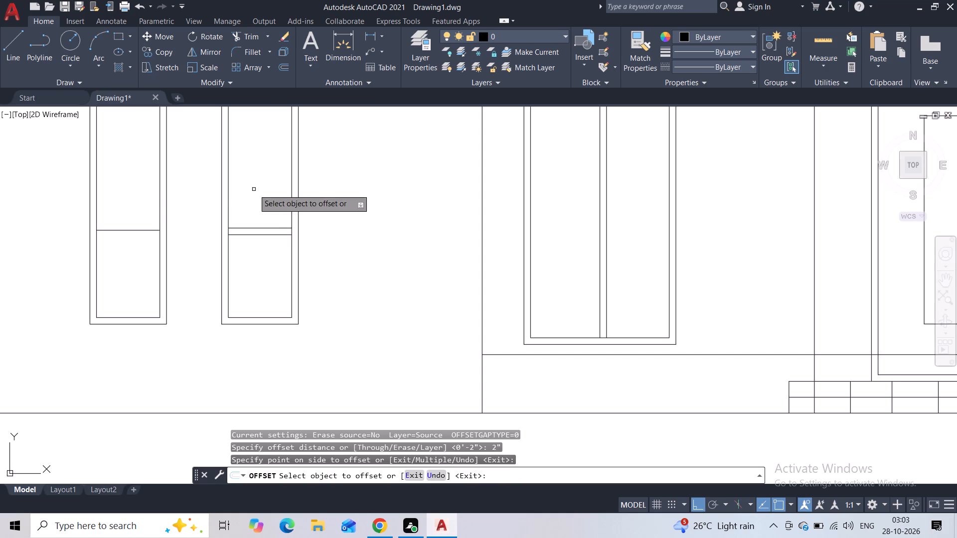
left_click(149, 229)
left_click(149, 220)
key("Escape")
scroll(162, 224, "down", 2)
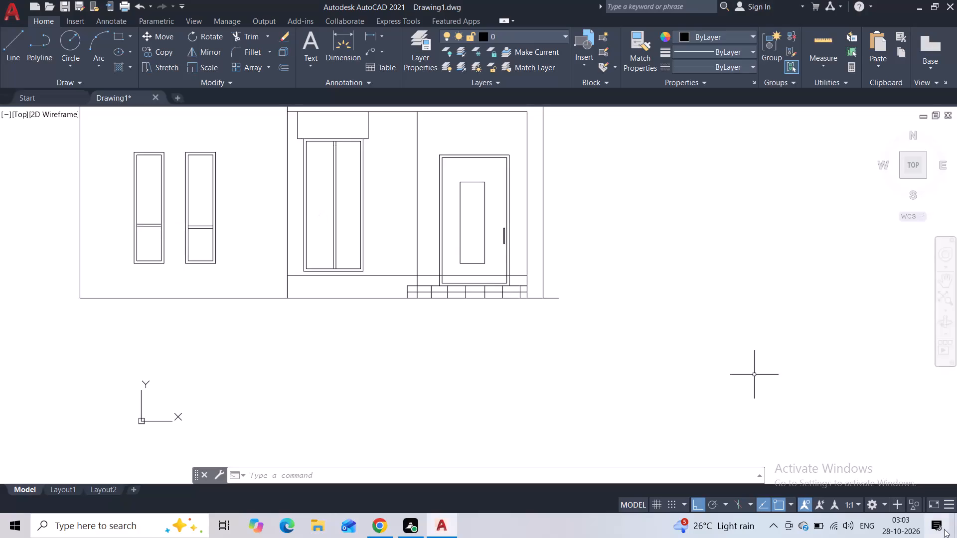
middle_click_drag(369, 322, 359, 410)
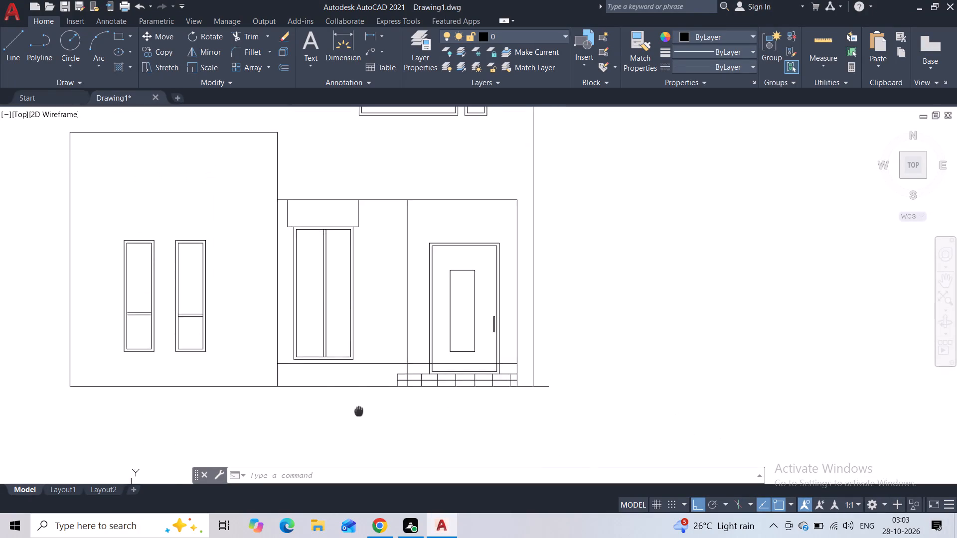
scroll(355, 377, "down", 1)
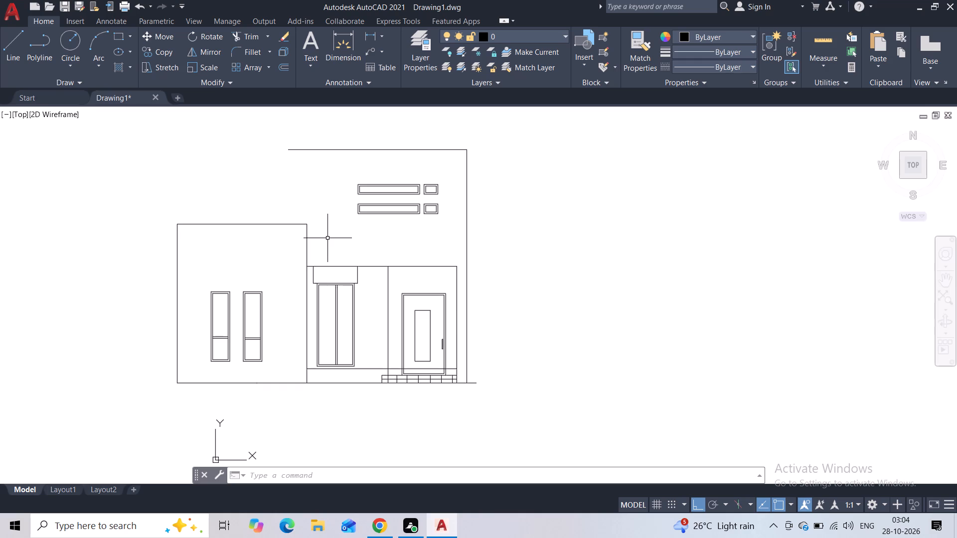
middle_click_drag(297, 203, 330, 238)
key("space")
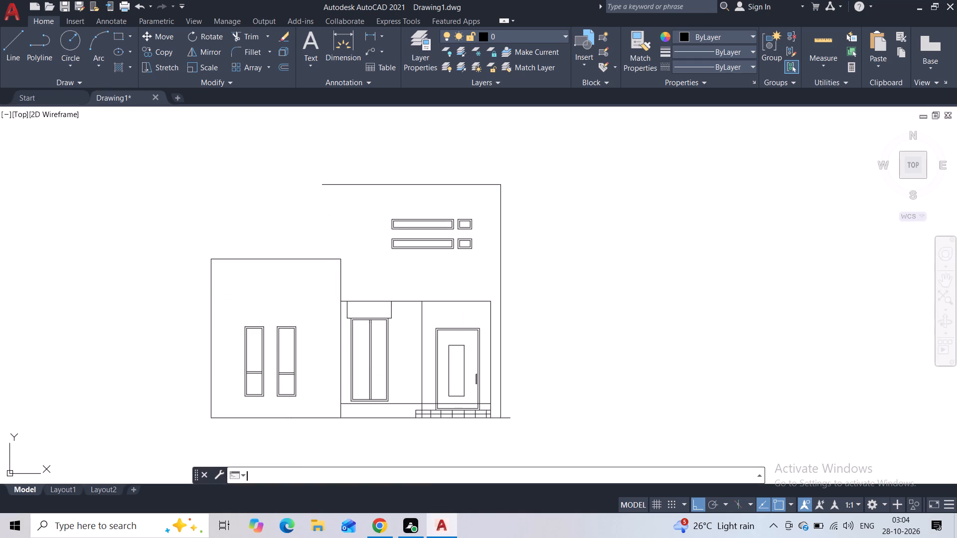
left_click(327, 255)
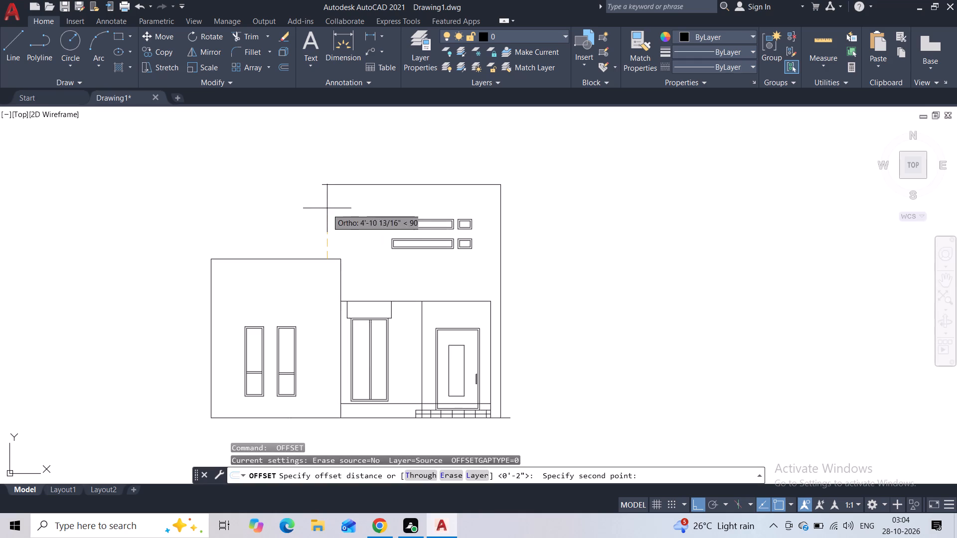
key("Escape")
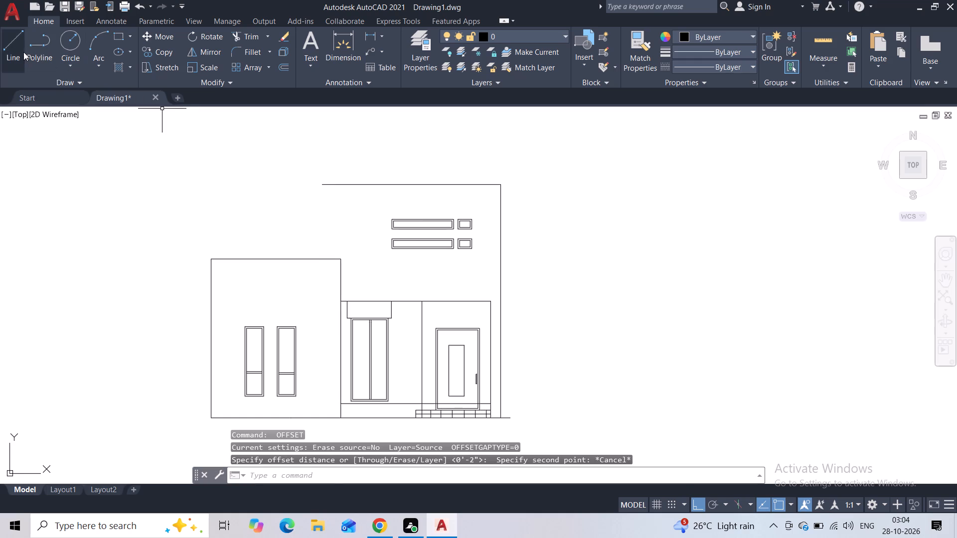
Draw a vertical line about 7'-8" from the left block's top edge, near its right end, up to the upper roof line.
left_click(23, 52)
scroll(331, 244, "up", 2)
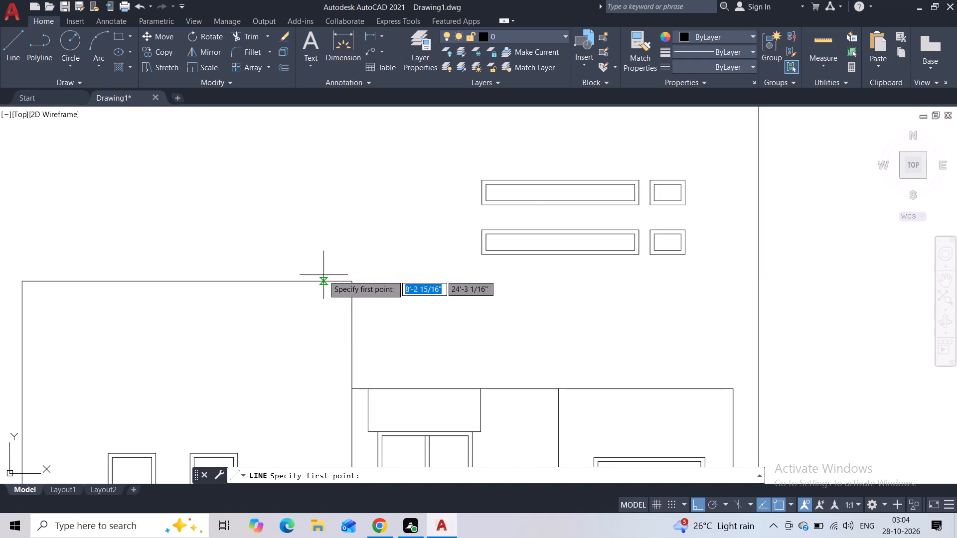
left_click(323, 276)
middle_click_drag(308, 186, 302, 333)
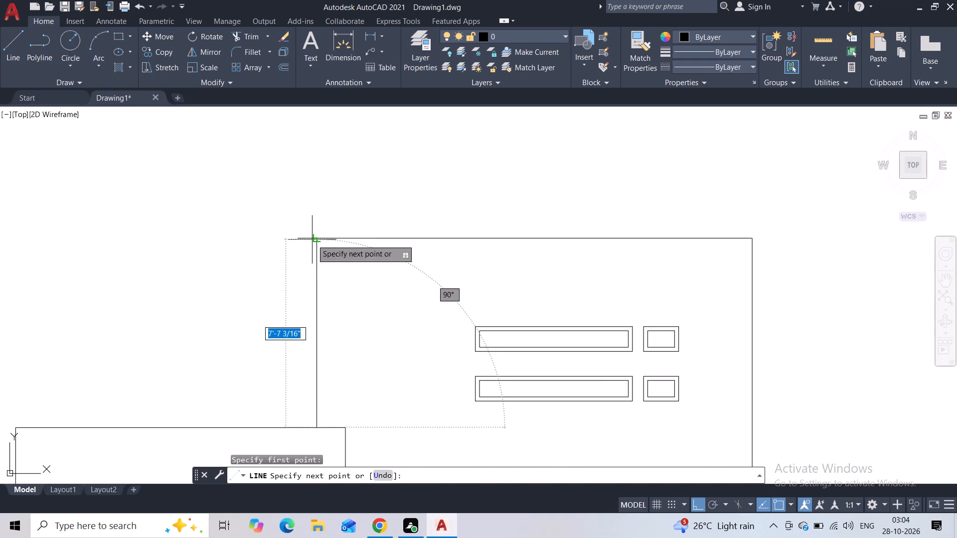
left_click(312, 240)
key("Escape")
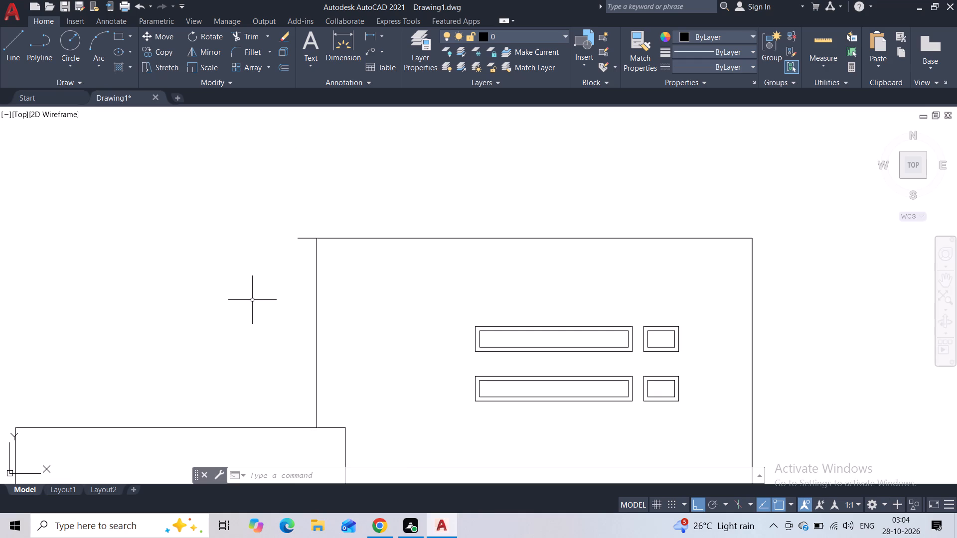
Extend the upper roof line about 11'-5" left to align with the left block's edge, and draw down to that block's top-left corner.
middle_click_drag(252, 300, 327, 282)
key("space")
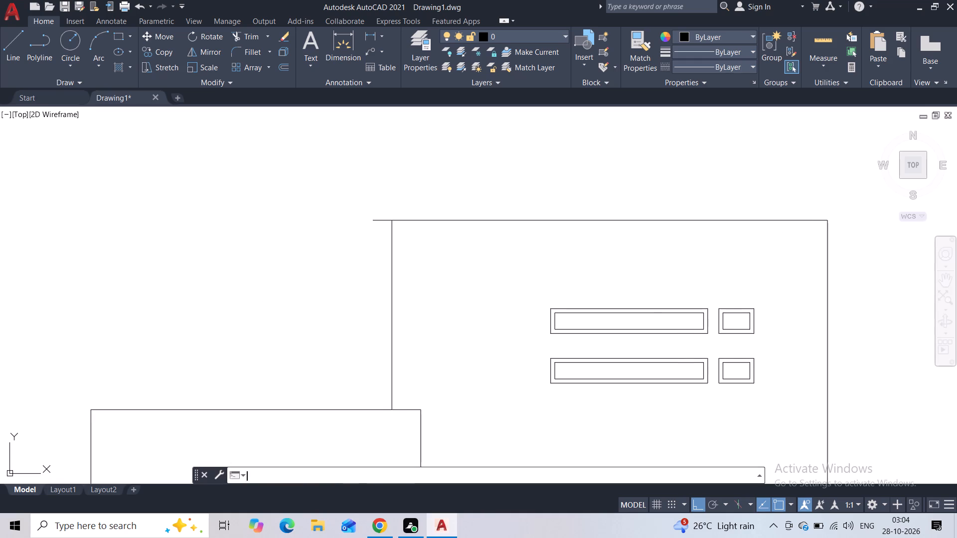
left_click(373, 219)
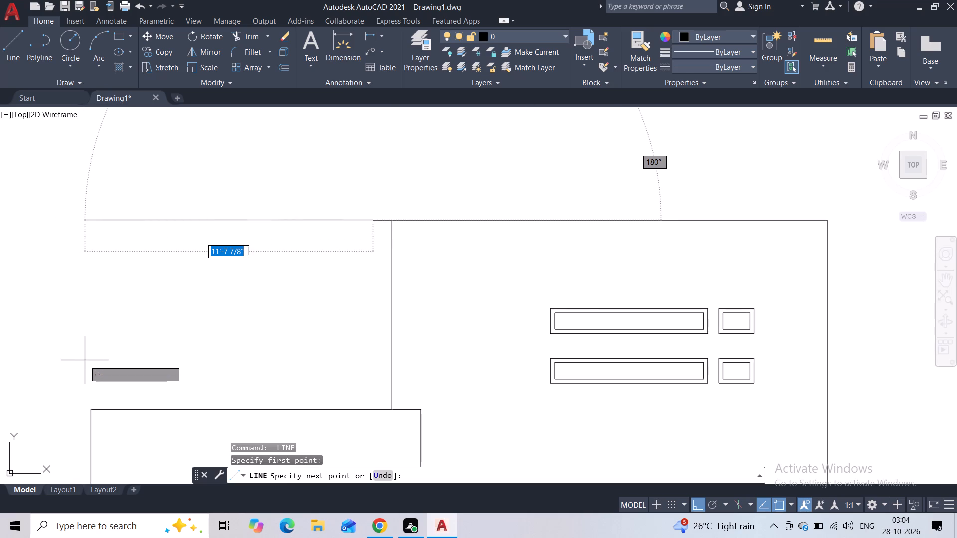
middle_click_drag(85, 362, 102, 320)
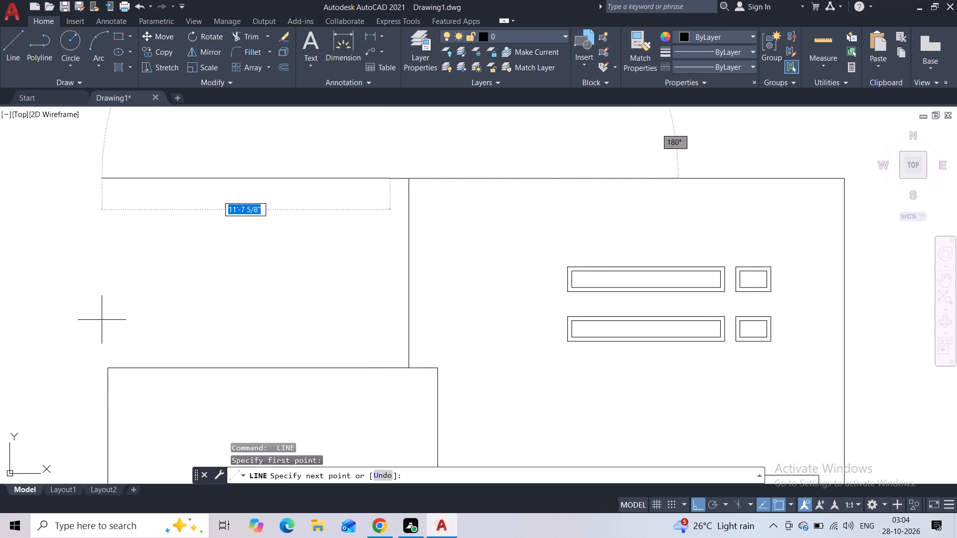
left_click(106, 183)
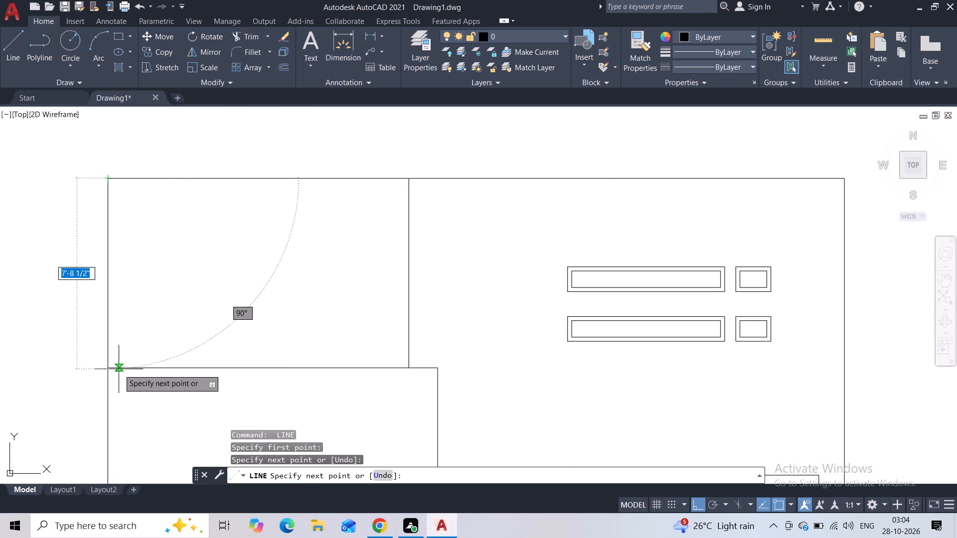
left_click(108, 369)
key("Escape")
Offset the left block's top edge 2" downward.
middle_click_drag(136, 329, 194, 291)
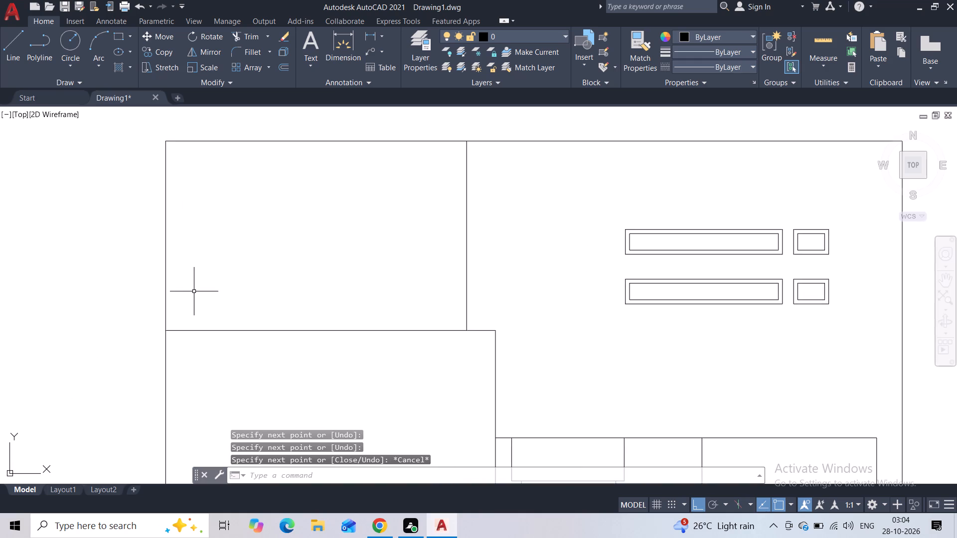
middle_click_drag(204, 317, 278, 298)
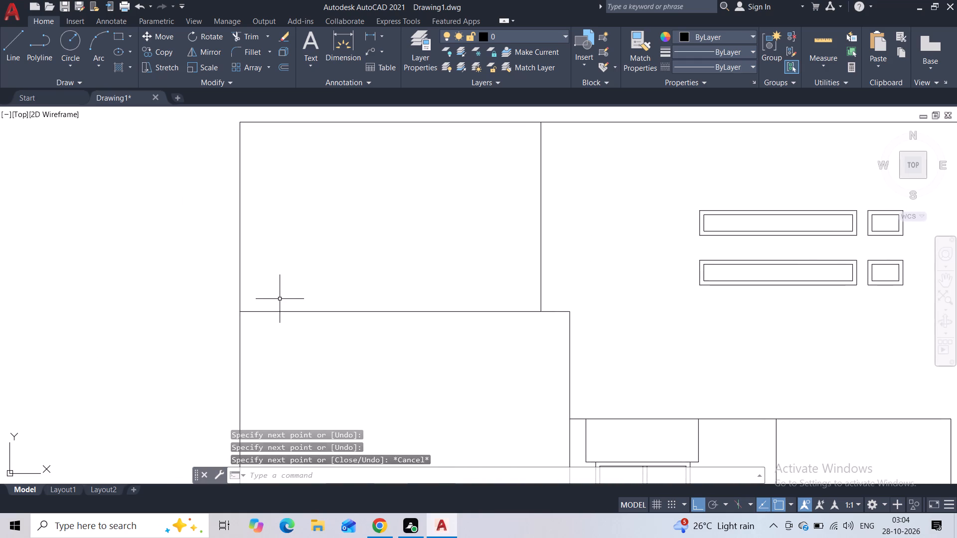
left_click(378, 298)
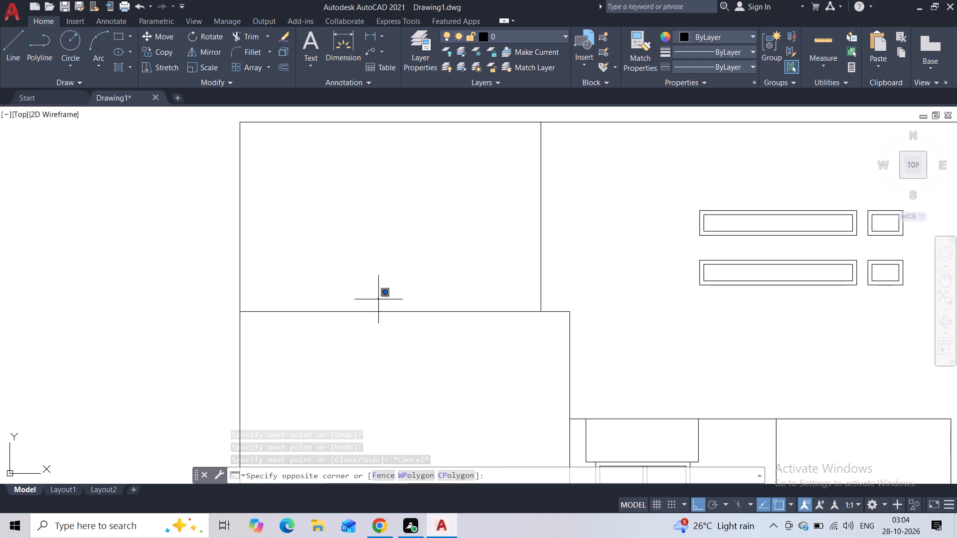
left_click(371, 354)
left_click(285, 70)
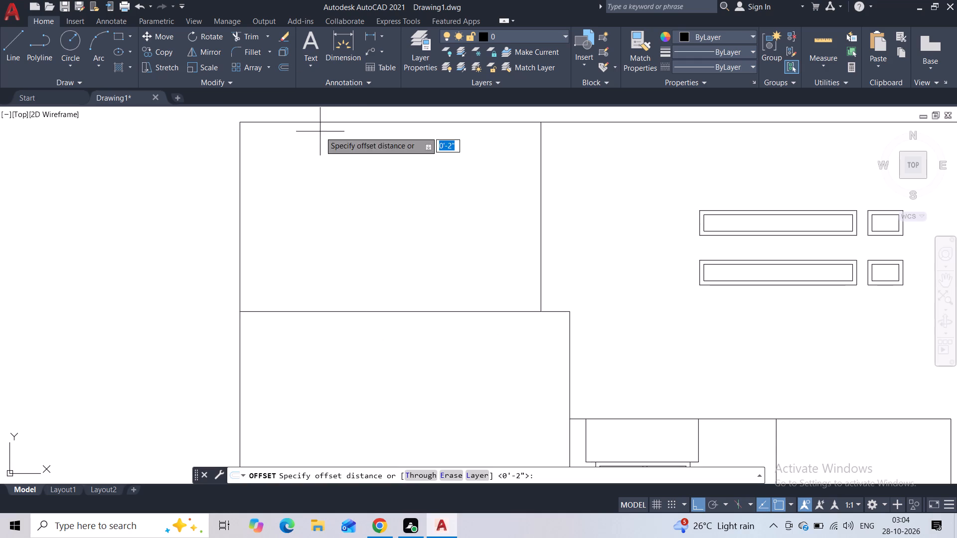
key("2")
key("shift+quotedbl")
key("Return")
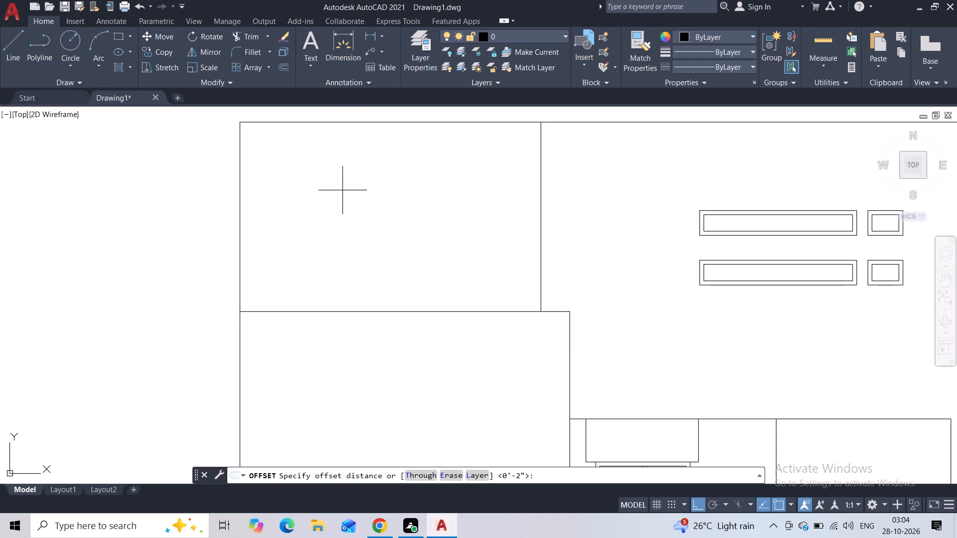
left_click(381, 352)
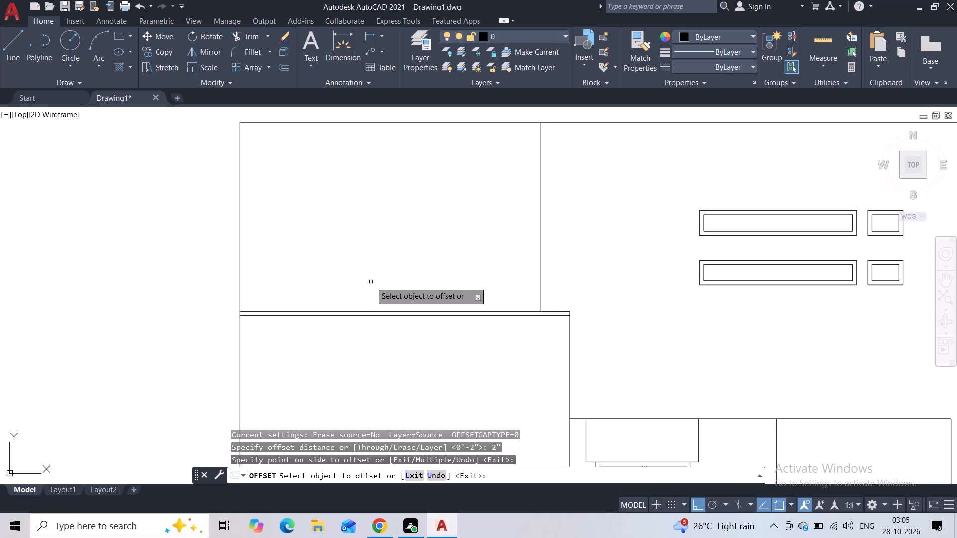
key("Escape")
Draw a narrow post about 9 1/2" tall and 1 5/16" wide on the left block's top edge, near its left end.
middle_click_drag(343, 293, 354, 290)
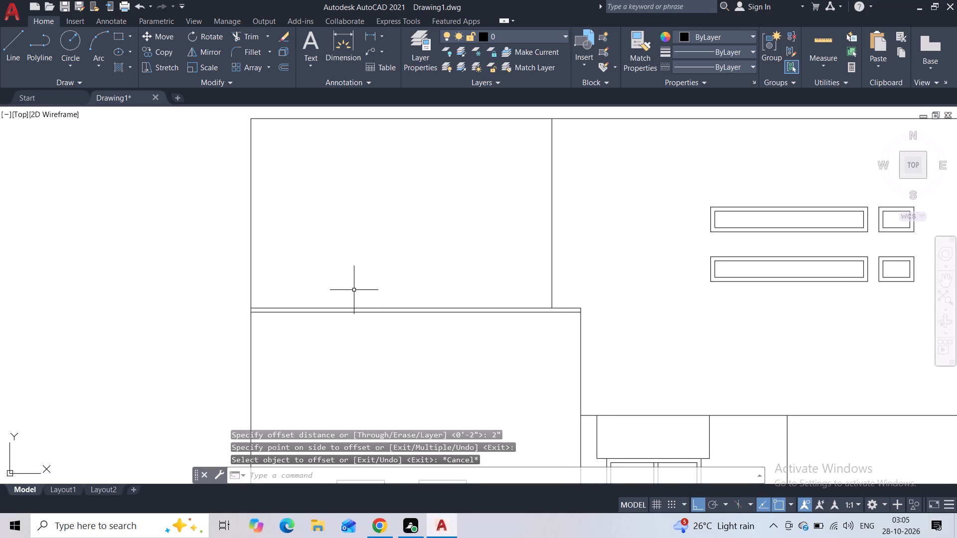
scroll(354, 290, "down", 2)
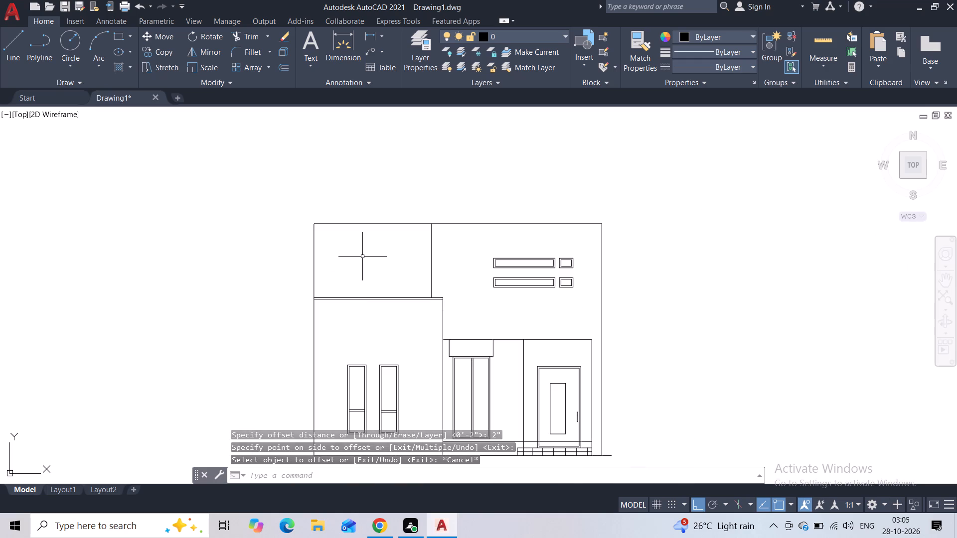
middle_click(329, 288)
scroll(329, 288, "up", 1)
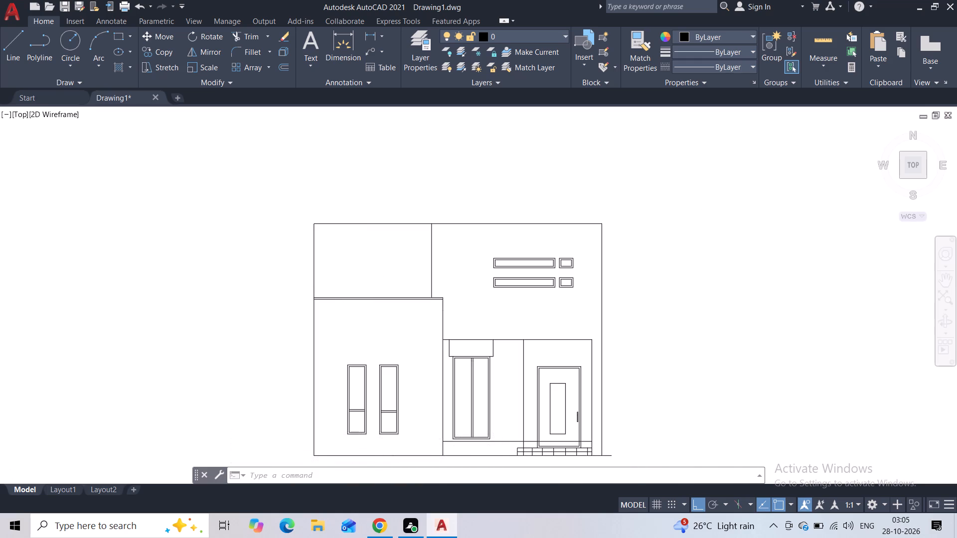
scroll(329, 288, "up", 1)
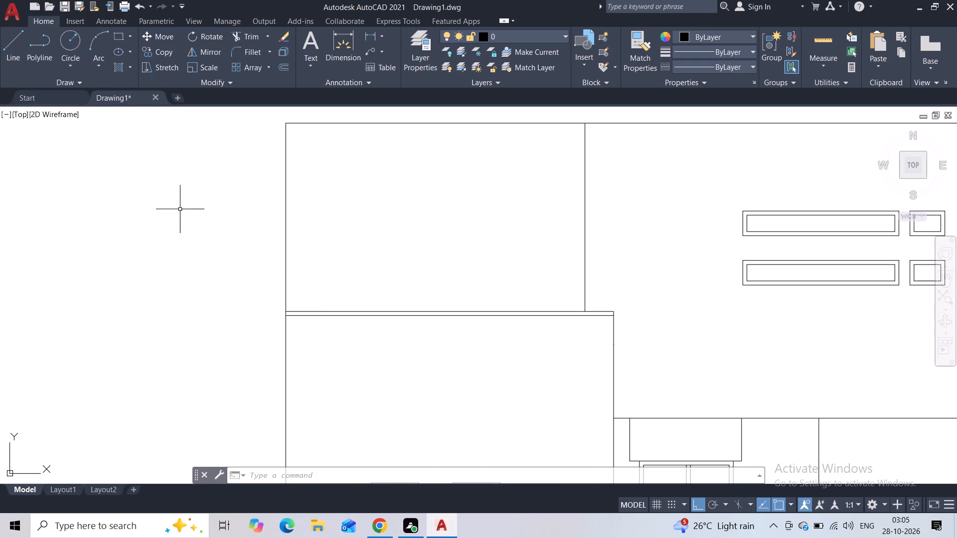
left_click(119, 41)
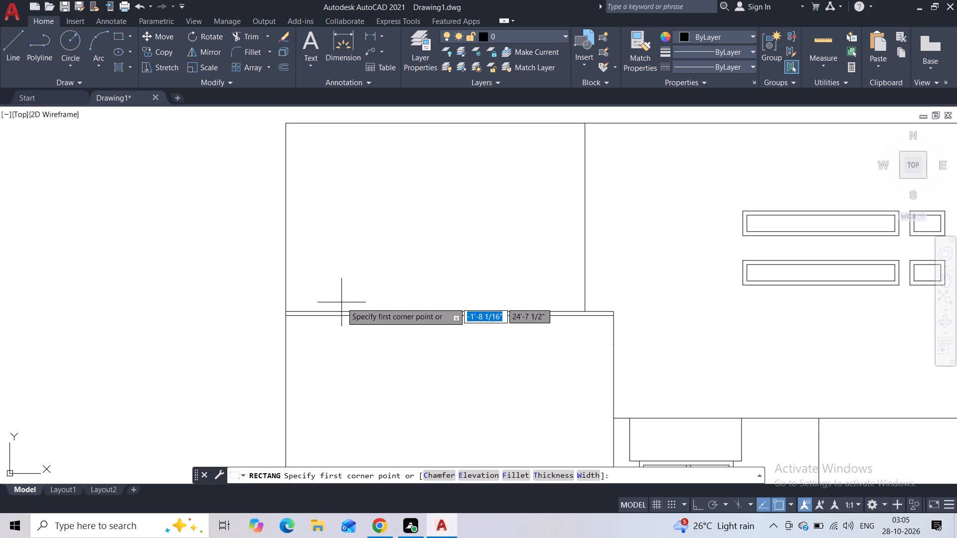
key("Escape")
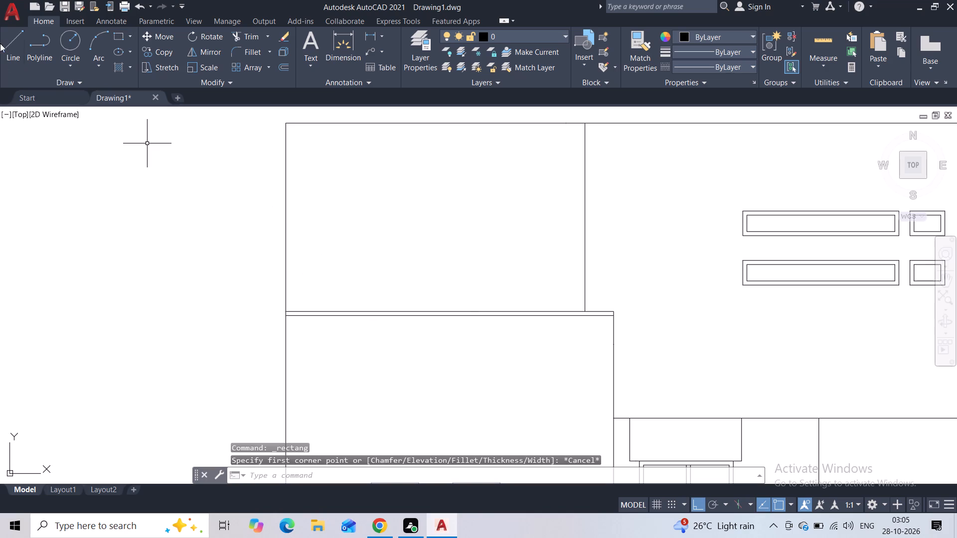
left_click(10, 54)
scroll(309, 308, "up", 1)
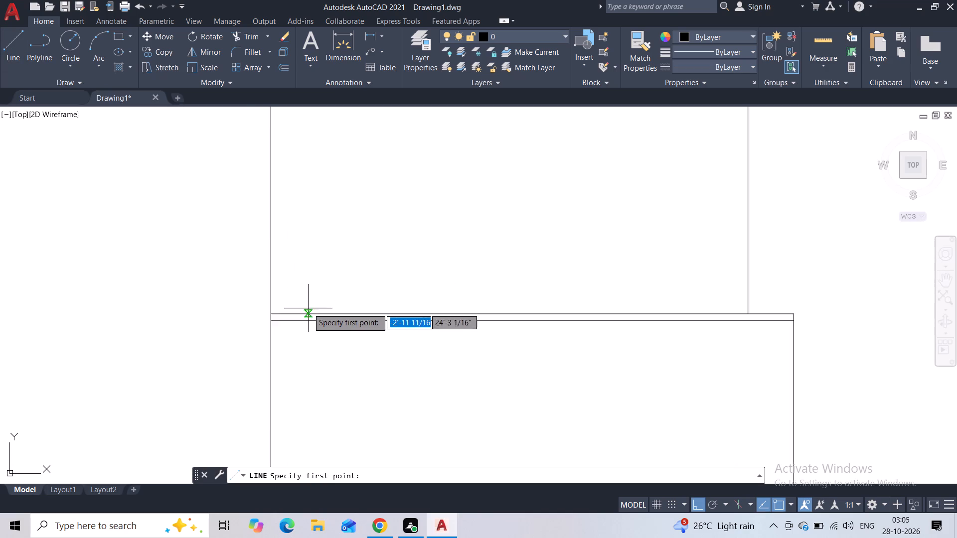
scroll(308, 308, "up", 2)
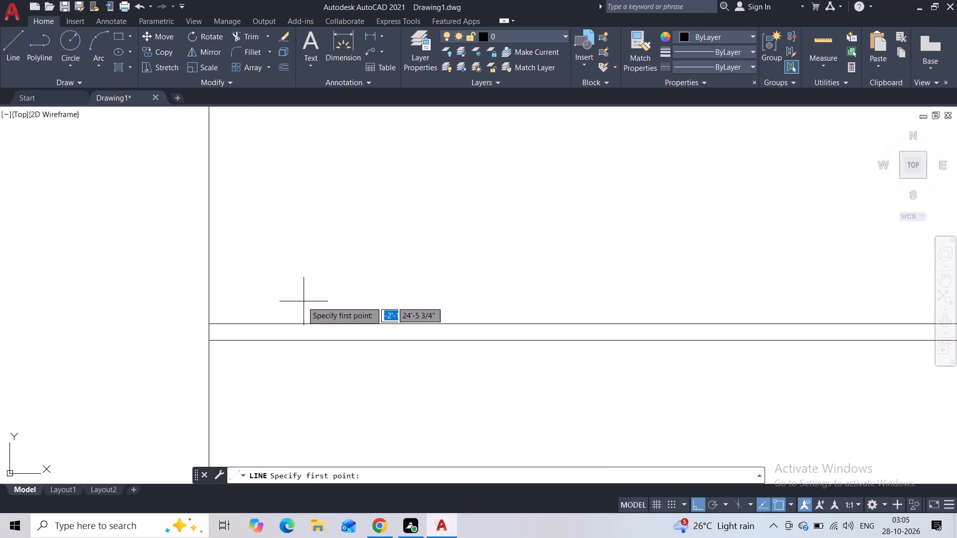
left_click(247, 321)
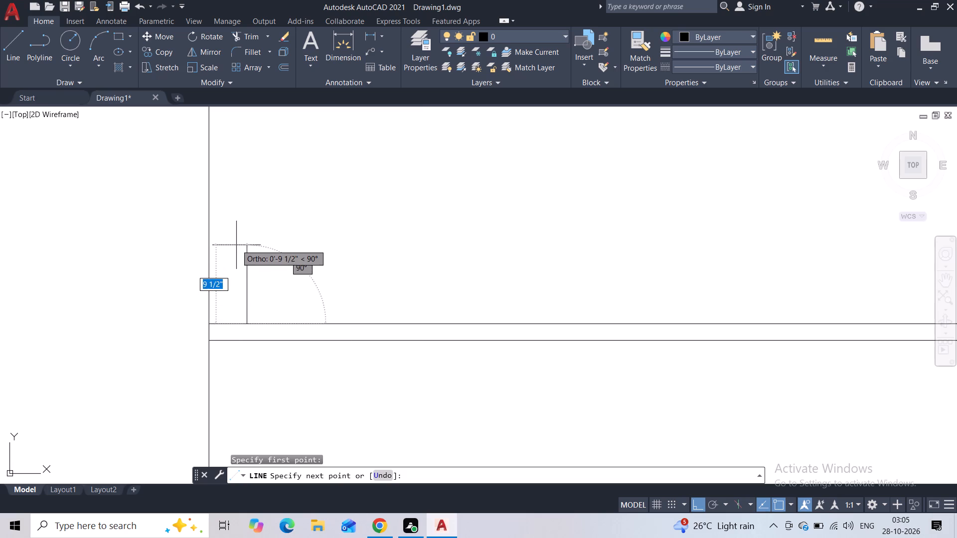
left_click(236, 246)
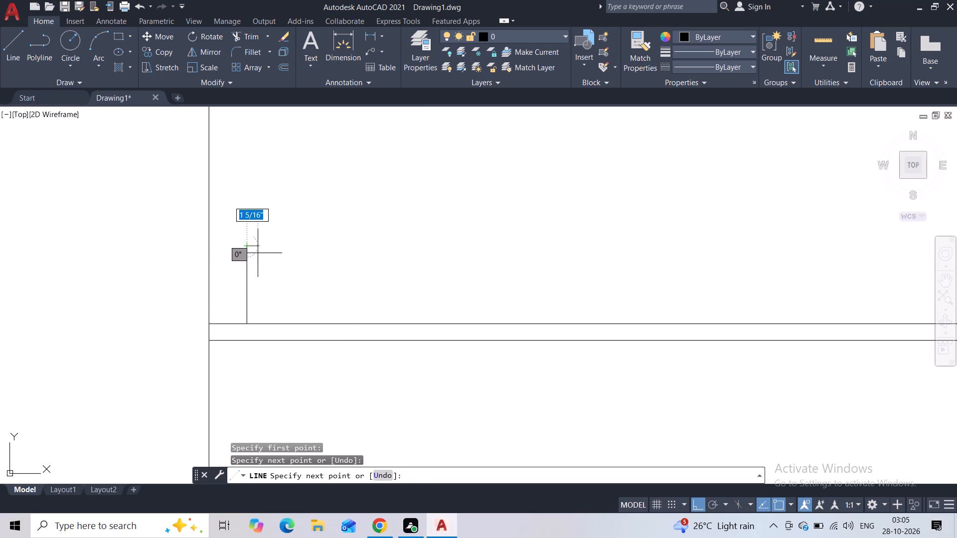
left_click(258, 253)
left_click(260, 319)
key("Escape")
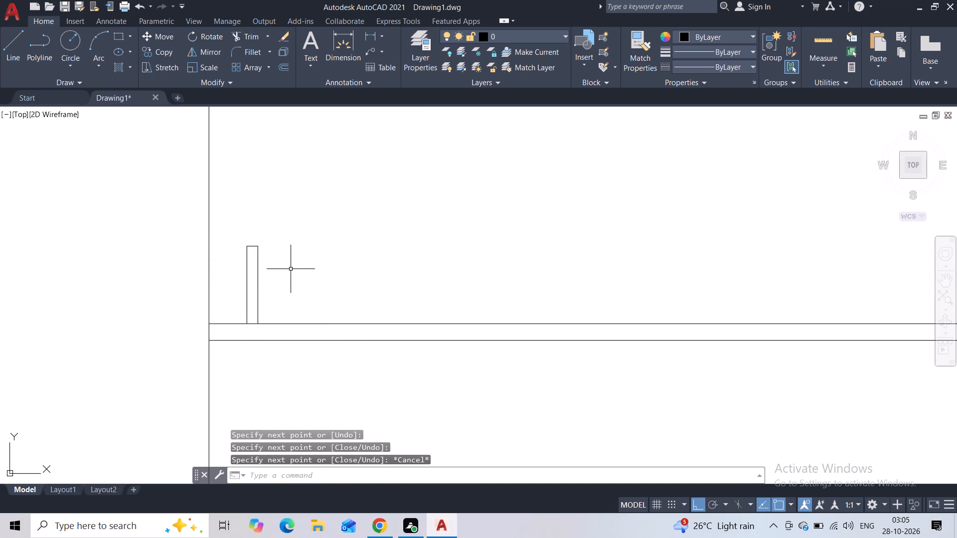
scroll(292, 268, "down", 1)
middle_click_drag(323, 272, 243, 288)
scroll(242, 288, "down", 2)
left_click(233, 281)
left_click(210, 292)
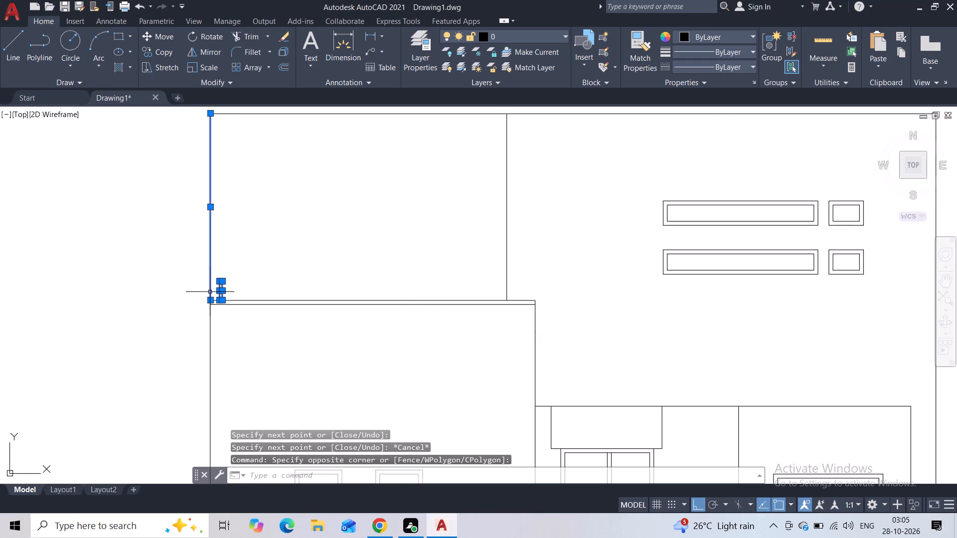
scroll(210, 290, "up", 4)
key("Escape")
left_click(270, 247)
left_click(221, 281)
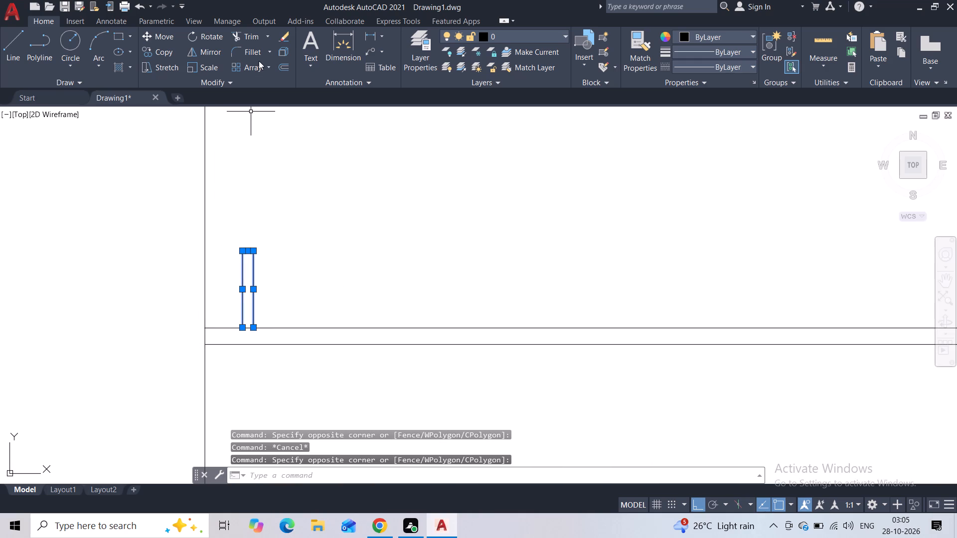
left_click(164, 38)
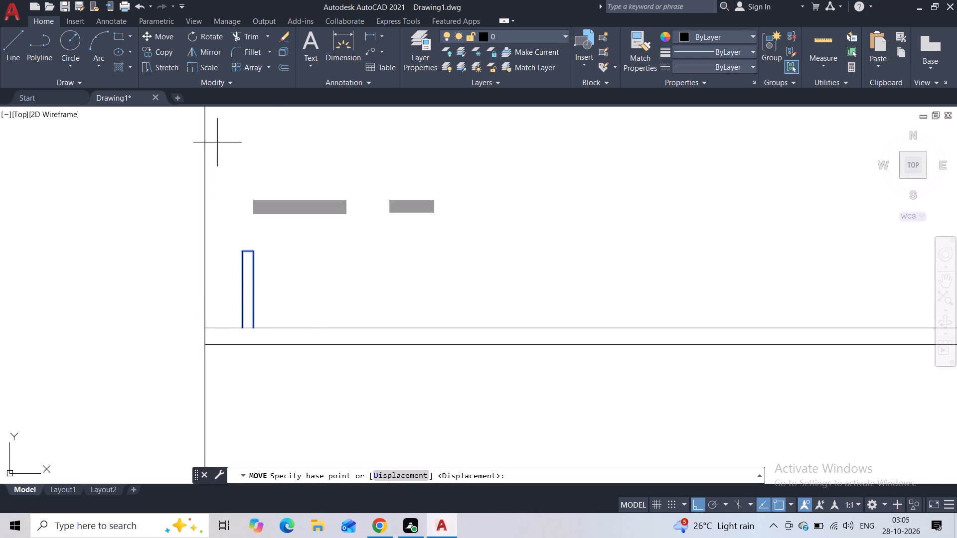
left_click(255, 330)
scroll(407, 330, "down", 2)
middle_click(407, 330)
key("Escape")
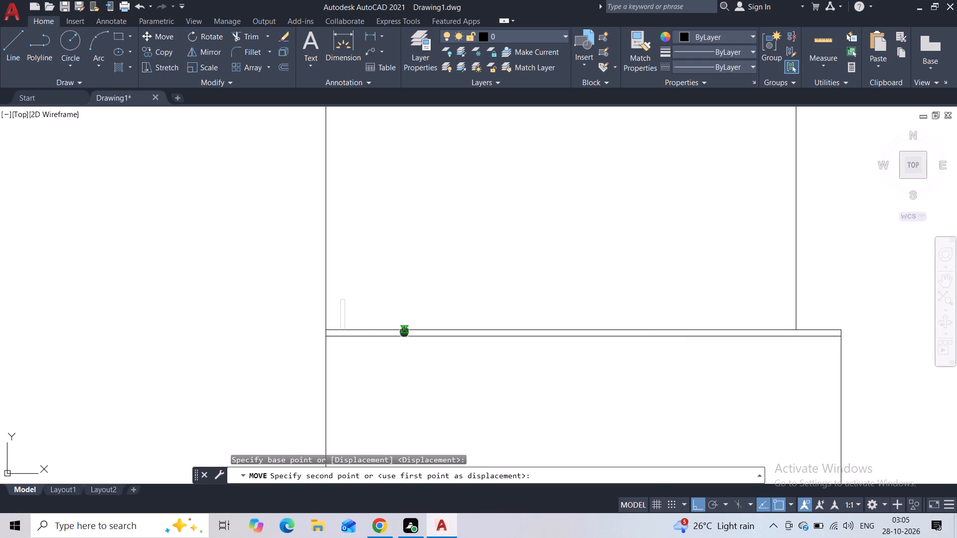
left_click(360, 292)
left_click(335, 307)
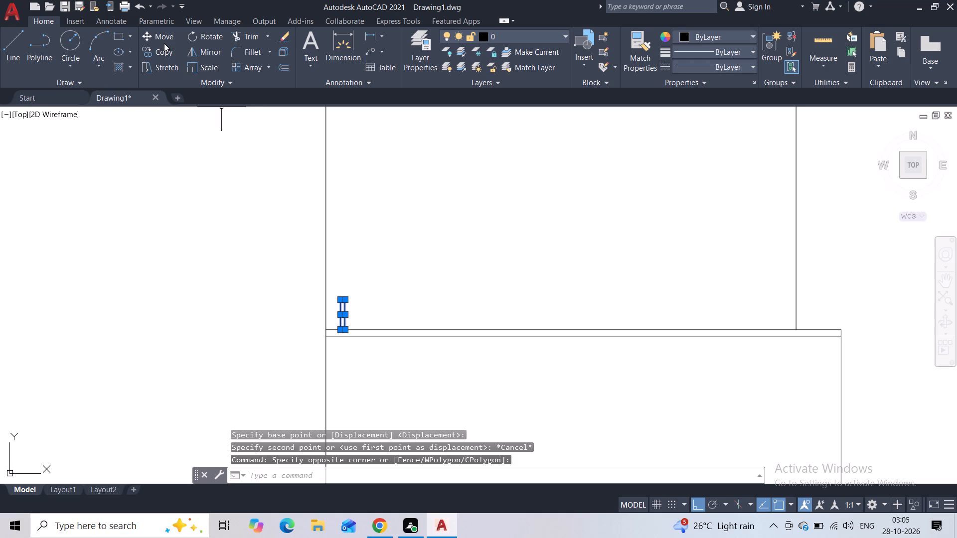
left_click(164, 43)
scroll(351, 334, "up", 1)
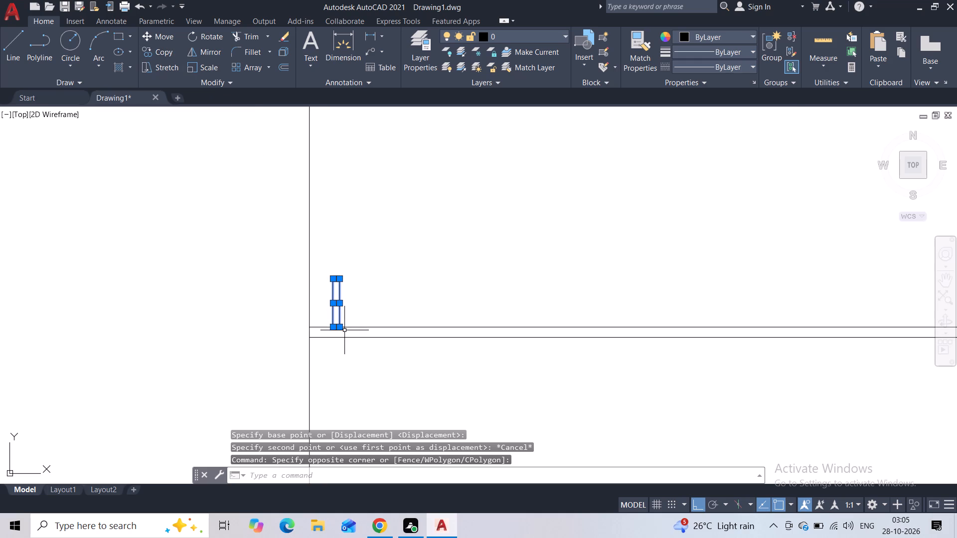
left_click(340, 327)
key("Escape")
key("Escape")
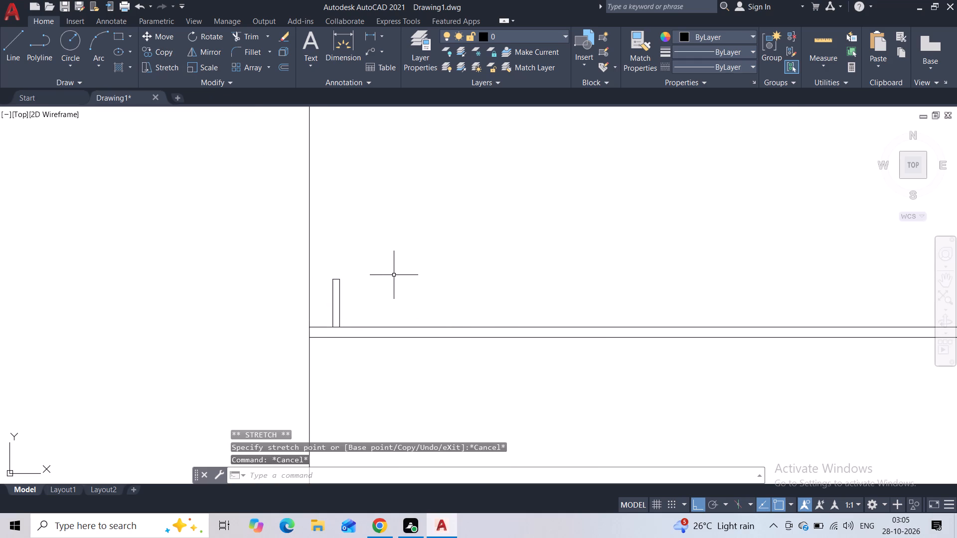
Copy the narrow post horizontally to the right end of the left block's top band.
left_click(336, 275)
left_click(327, 307)
left_click(349, 297)
left_click(329, 307)
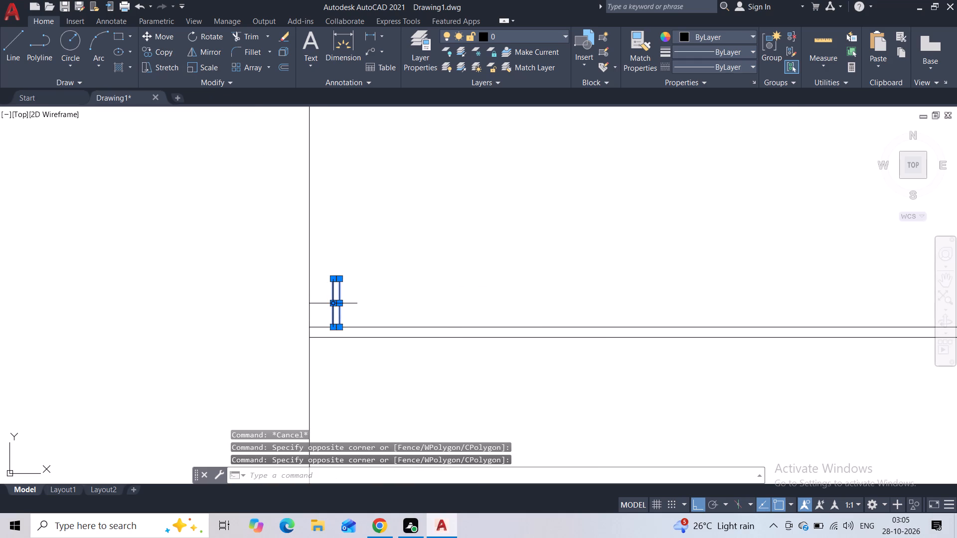
left_click(168, 55)
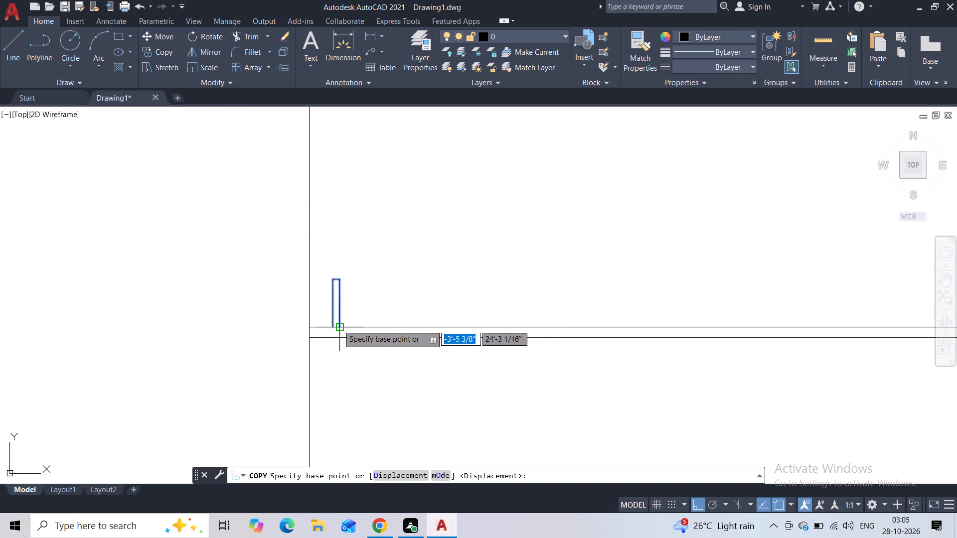
left_click(338, 325)
middle_click_drag(628, 344, 239, 327)
scroll(332, 328, "down", 1)
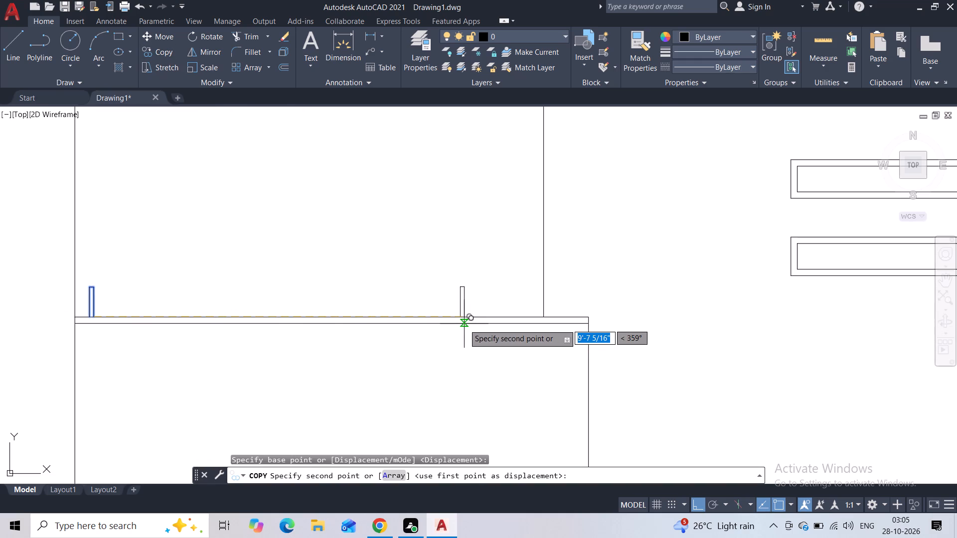
left_click(568, 327)
key("Escape")
Move the copied post up so its base sits on the left block's top edge.
scroll(584, 313, "up", 2)
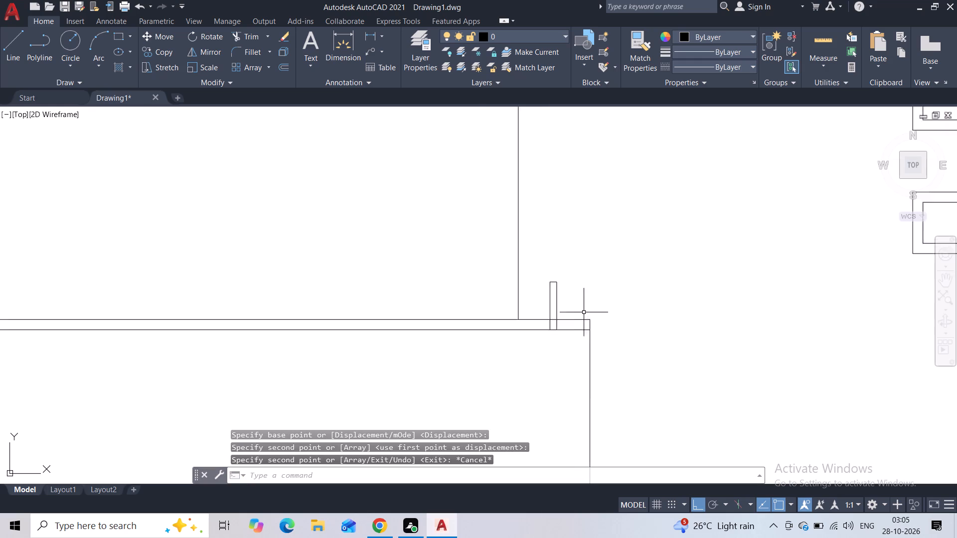
left_click(541, 275)
left_click(527, 282)
left_click(534, 253)
left_click(529, 279)
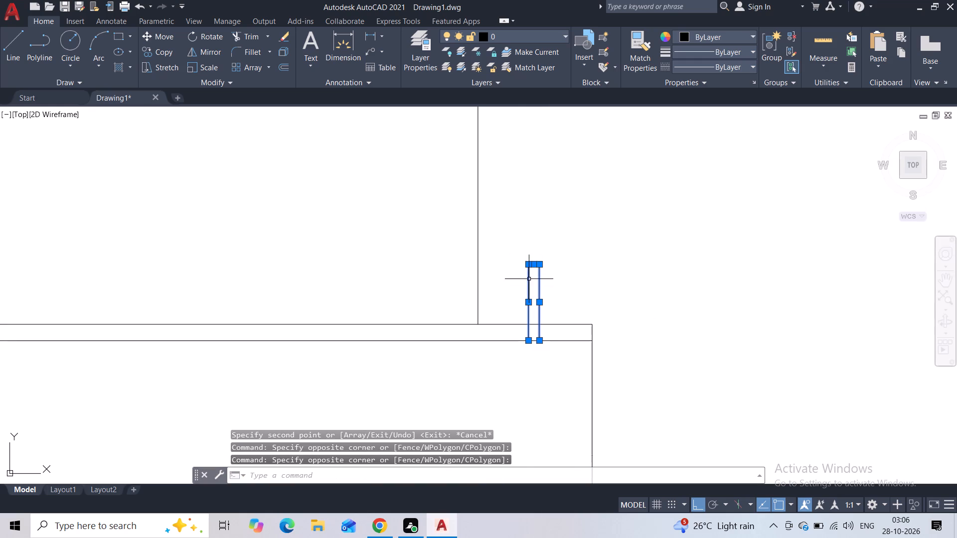
left_click(166, 38)
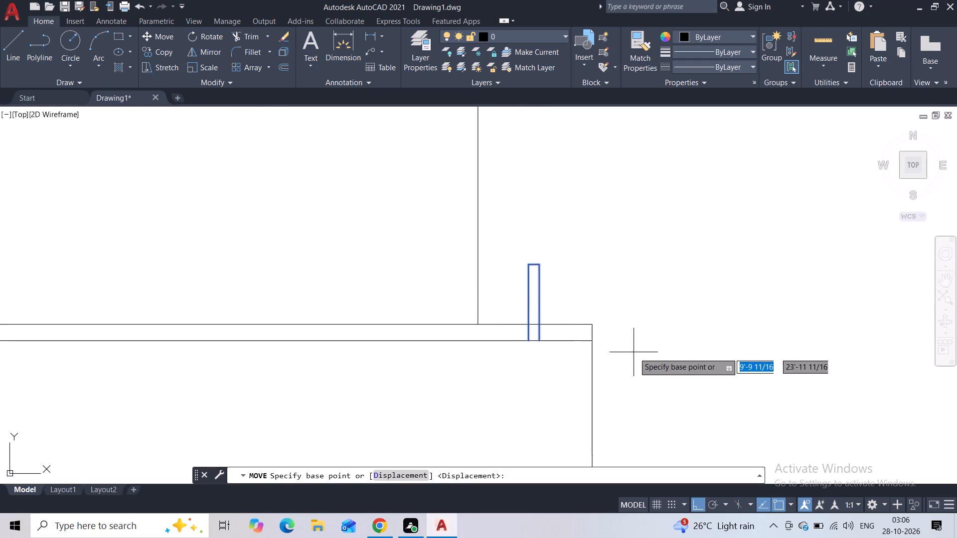
scroll(562, 350, "up", 2)
left_click(501, 327)
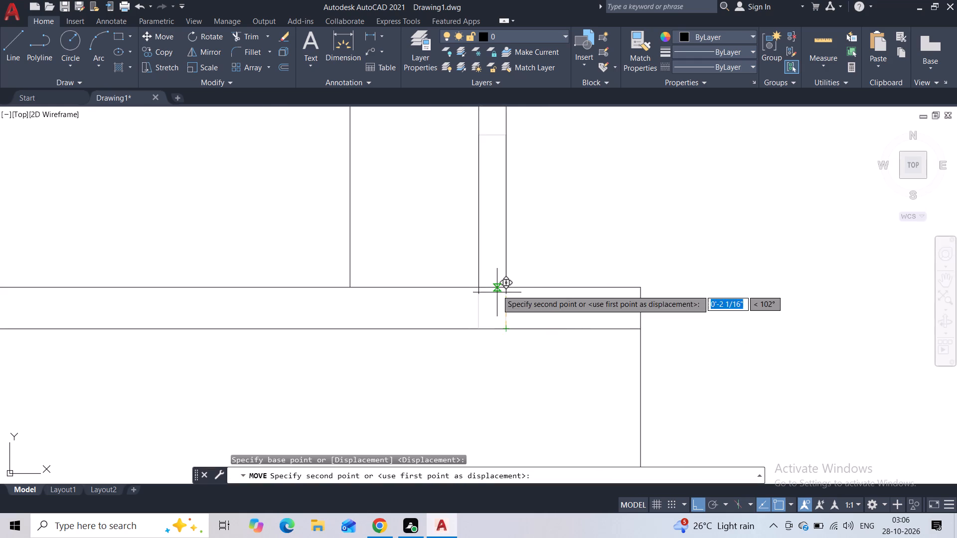
left_click(497, 290)
key("Escape")
Draw a long horizontal rail rectangle about 12'-10 5/8" by 2 1/8" across both posts, above the left block's top edge.
scroll(456, 268, "down", 3)
middle_click_drag(436, 253, 484, 365)
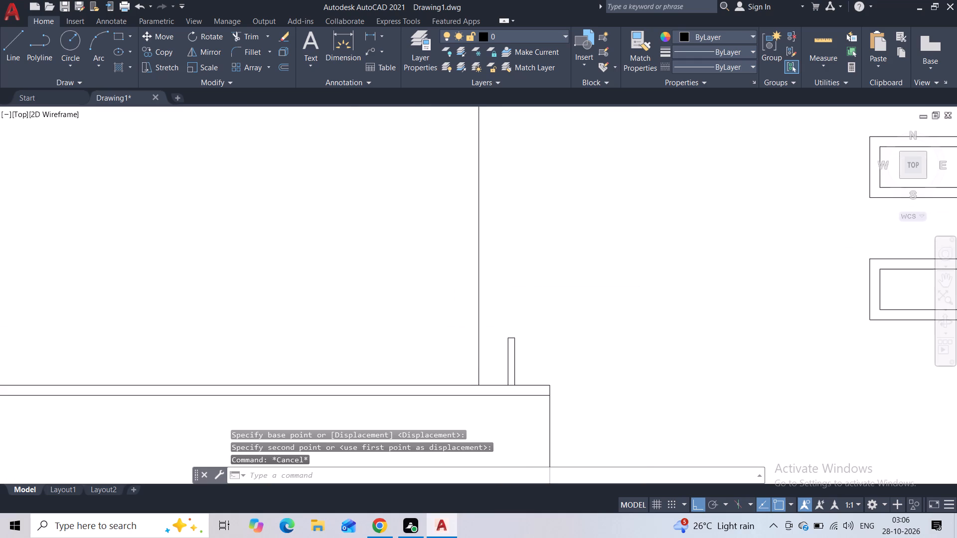
middle_click_drag(432, 358, 588, 323)
scroll(580, 308, "down", 1)
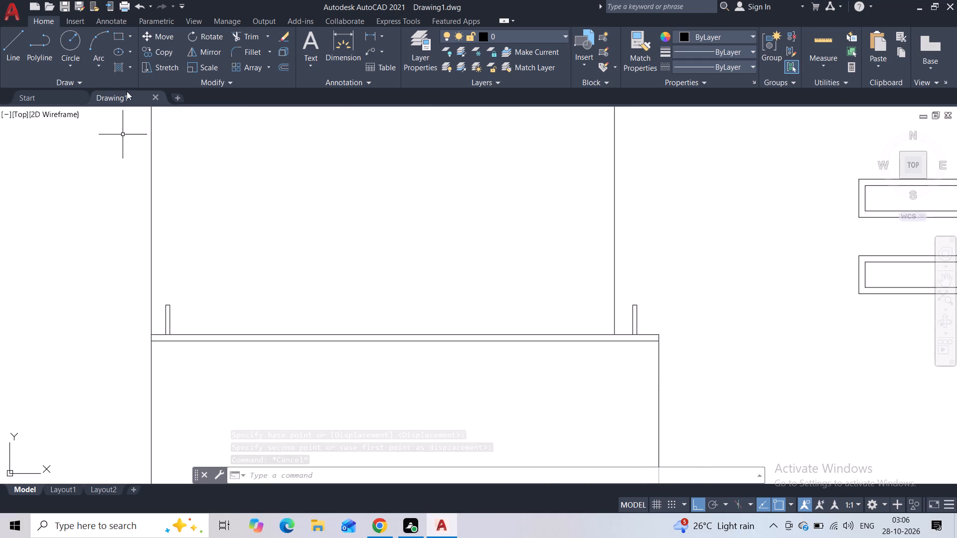
left_click(118, 37)
scroll(160, 321, "up", 3)
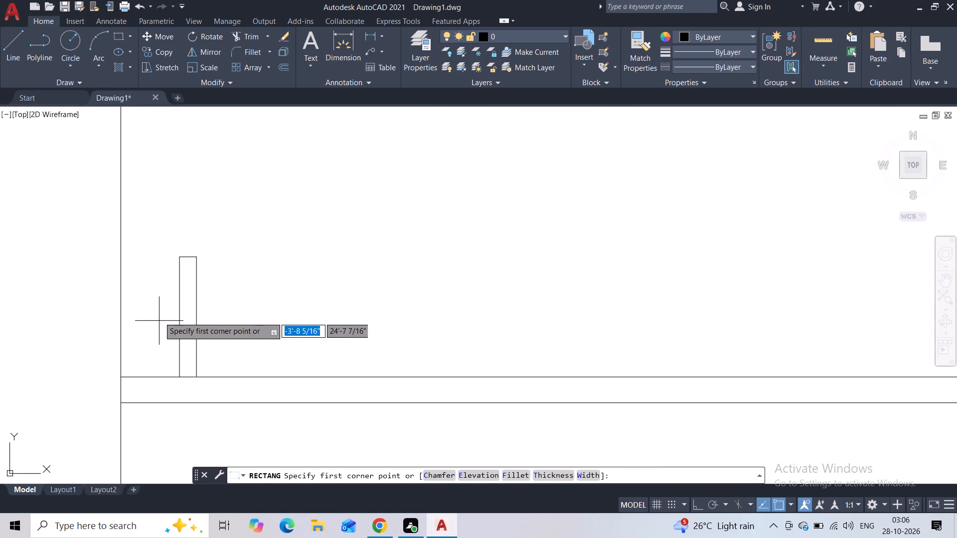
left_click(159, 317)
scroll(395, 352, "down", 2)
scroll(438, 342, "down", 1)
middle_click_drag(439, 343, 409, 343)
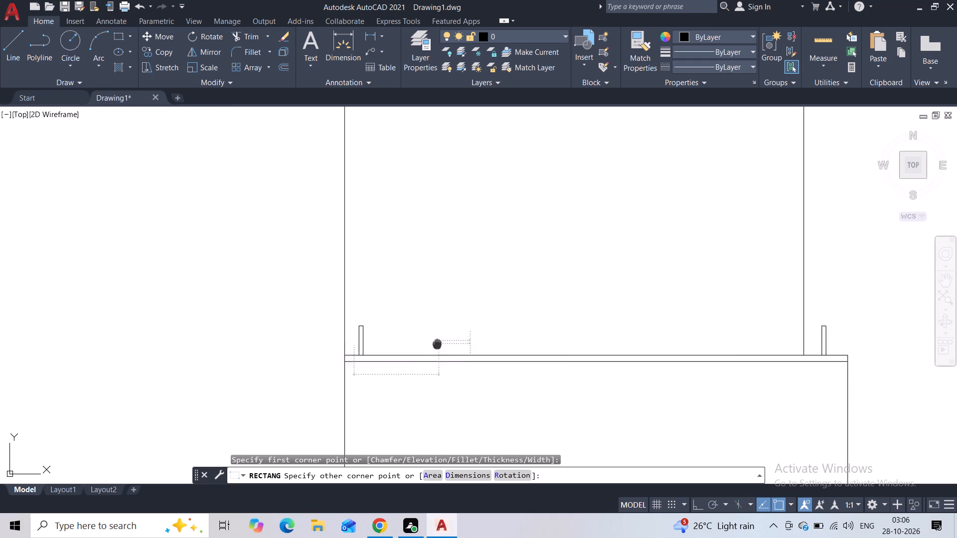
middle_click_drag(409, 343, 21, 342)
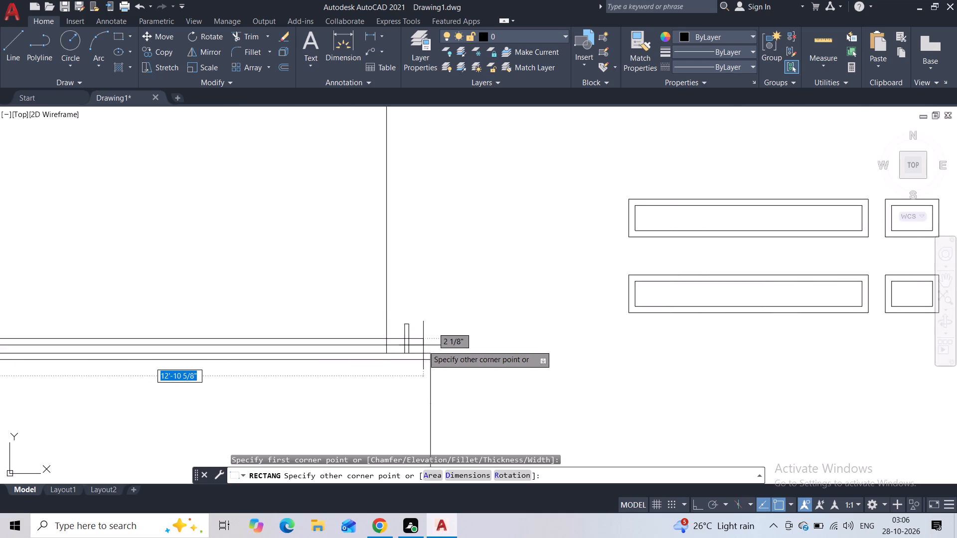
left_click(423, 345)
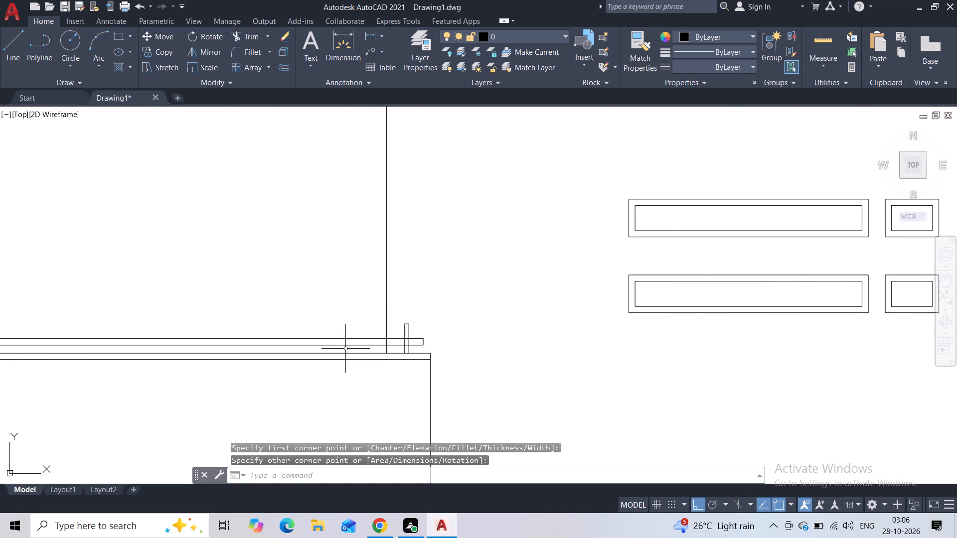
Copy the horizontal rail straight up so that its upper edge lines up with the tops of the posts.
middle_click_drag(342, 349, 509, 333)
scroll(119, 322, "up", 3)
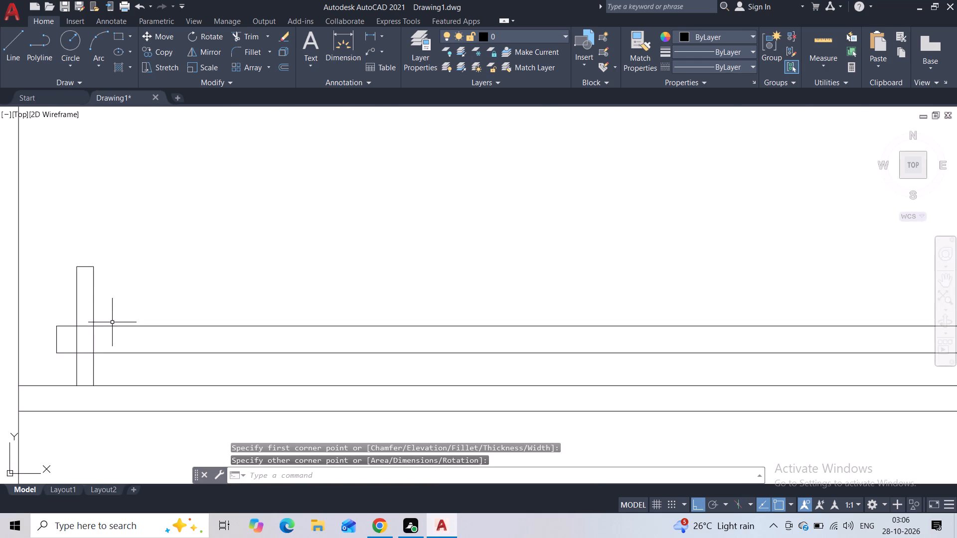
middle_click_drag(112, 322, 127, 321)
left_click(124, 321)
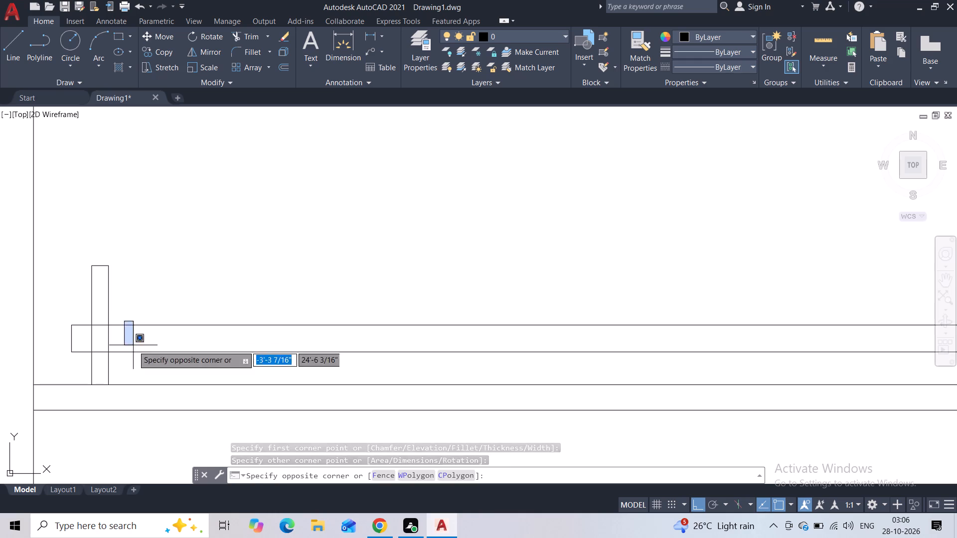
left_click(133, 346)
left_click(133, 325)
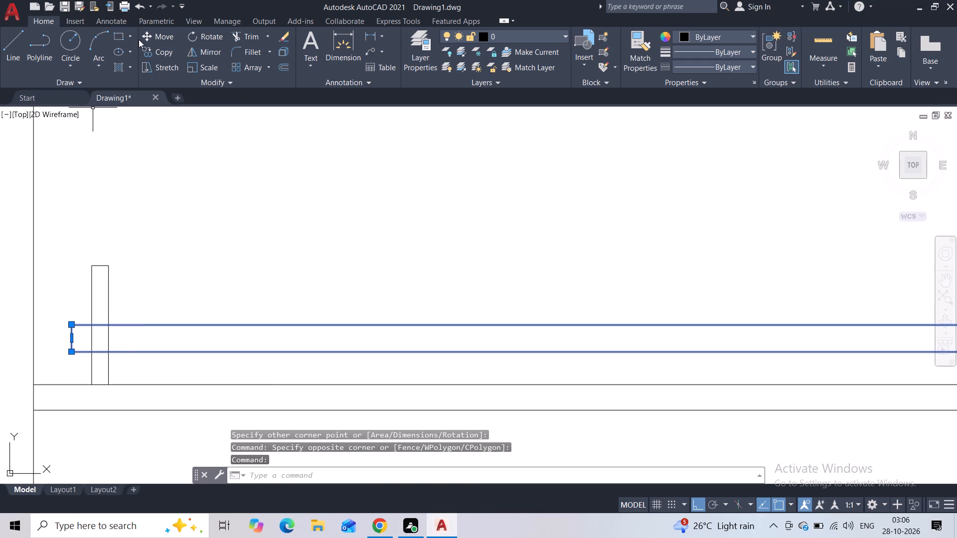
left_click(144, 47)
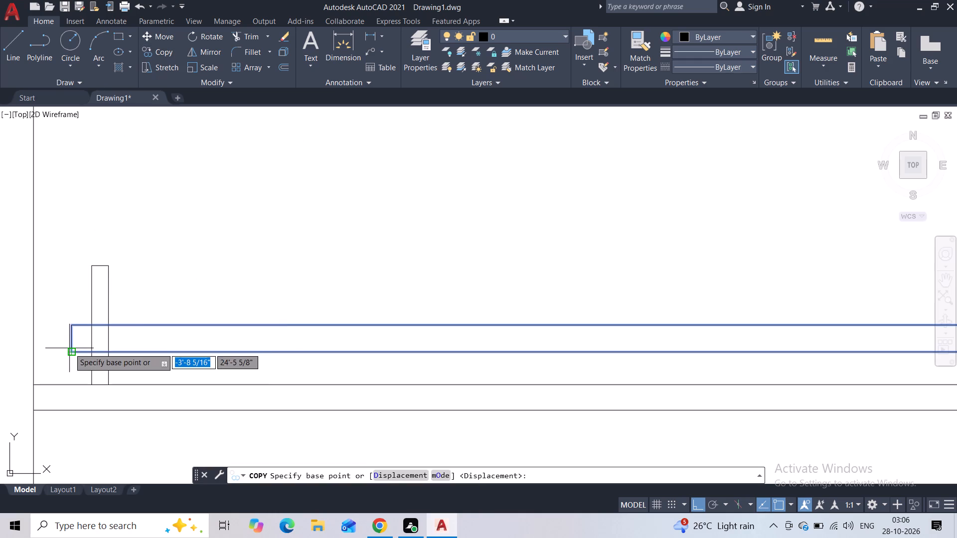
left_click(93, 326)
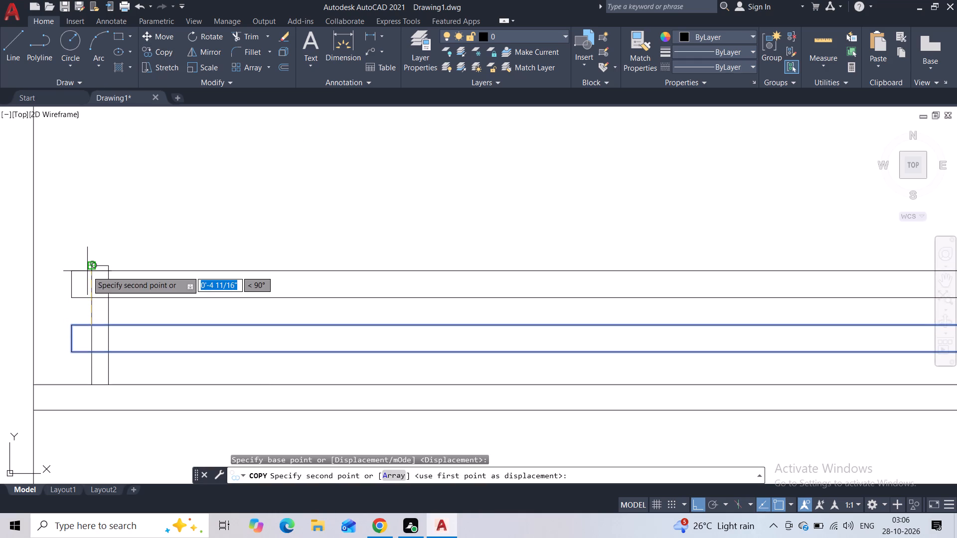
left_click(87, 271)
key("Escape")
Extend the left post above the upper rail with a three-sided line outline about 3 1/2" high.
scroll(132, 224, "down", 4)
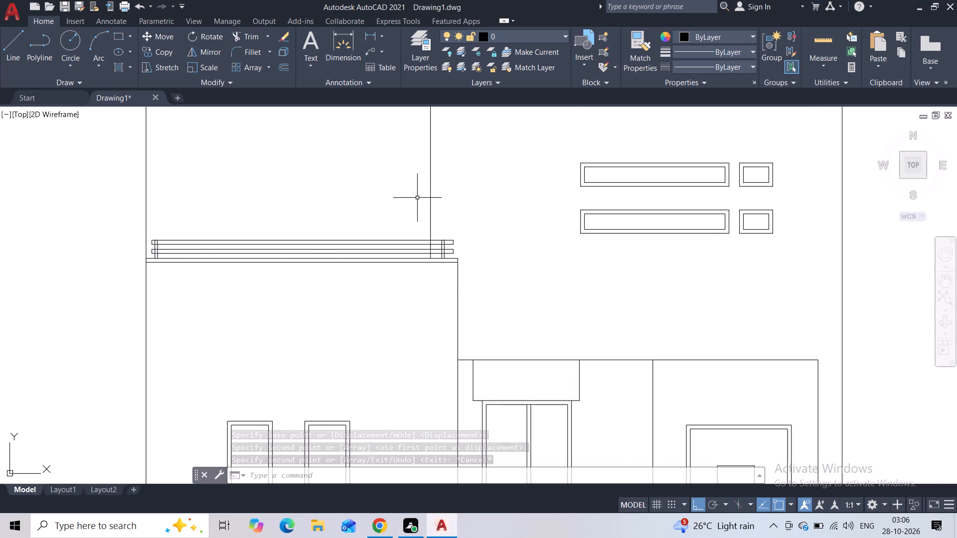
scroll(159, 257, "up", 2)
middle_click_drag(155, 173, 175, 248)
left_click(6, 43)
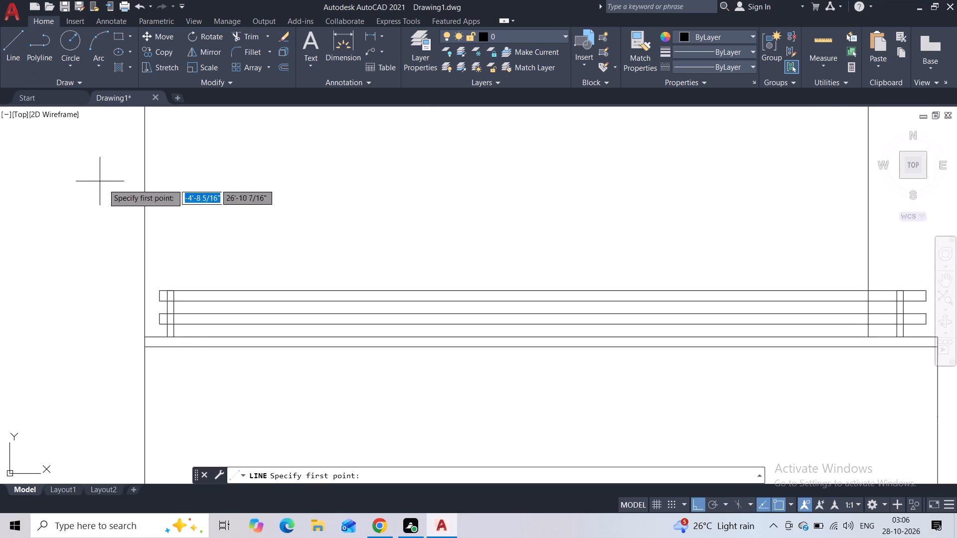
scroll(114, 229, "up", 1)
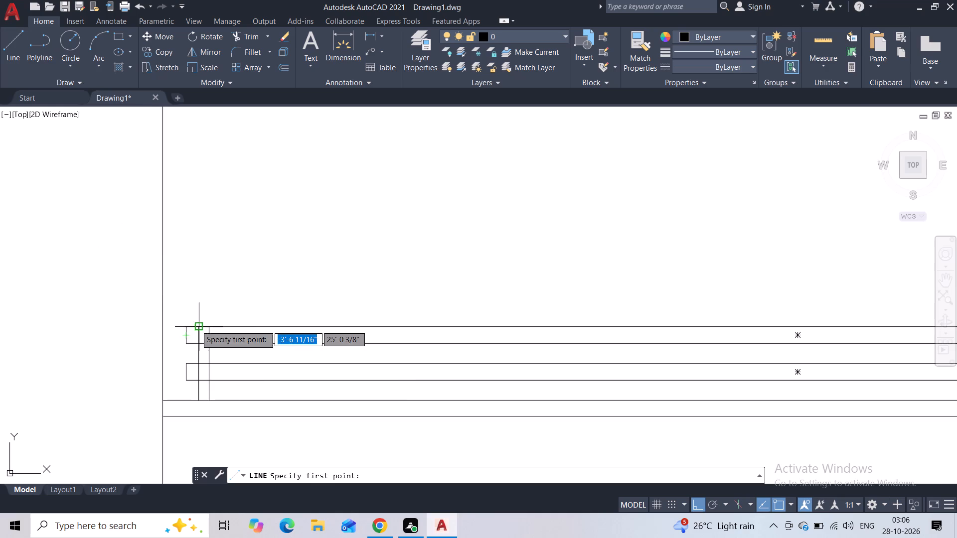
left_click(196, 325)
left_click(186, 299)
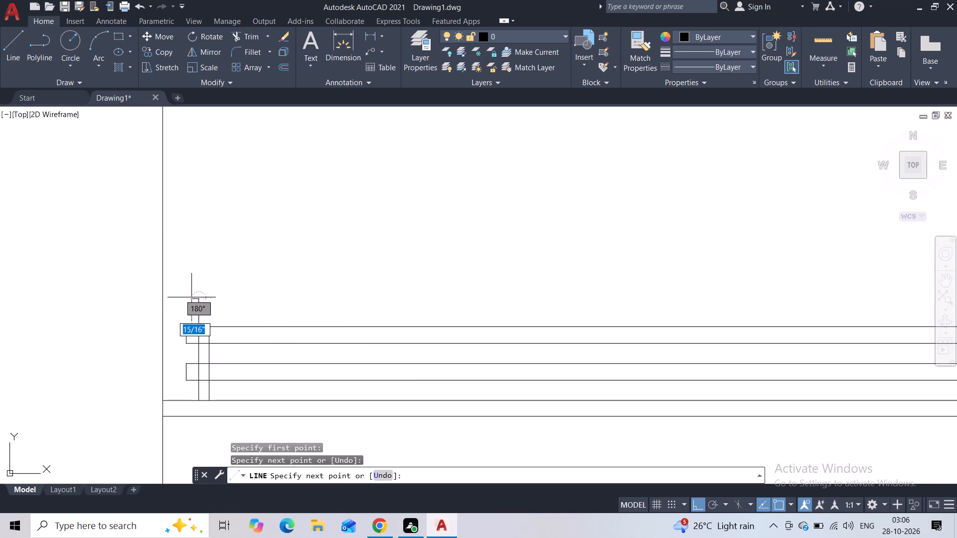
left_click(210, 304)
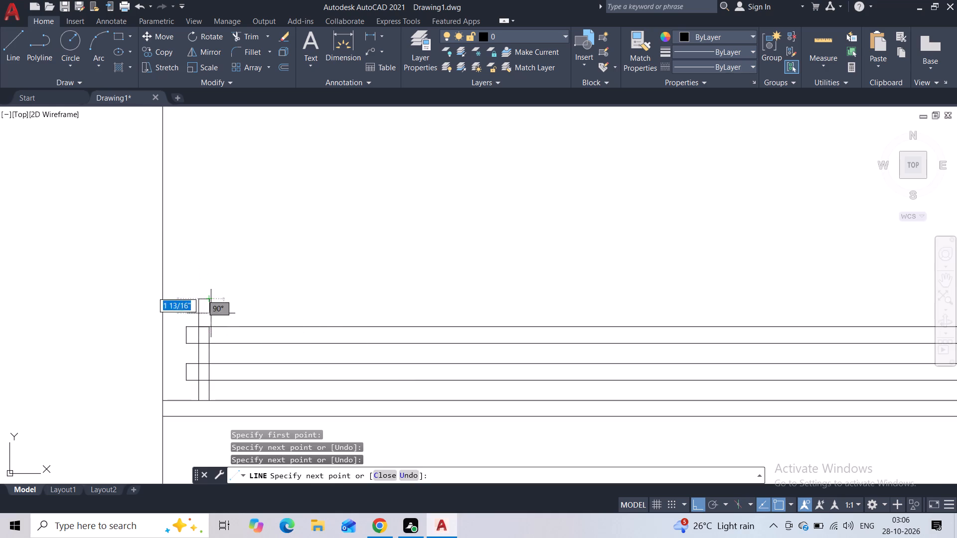
left_click(213, 329)
key("Escape")
Extend the right post above the upper rail with a three-sided line outline about 1 3/4" high.
scroll(241, 292, "down", 1)
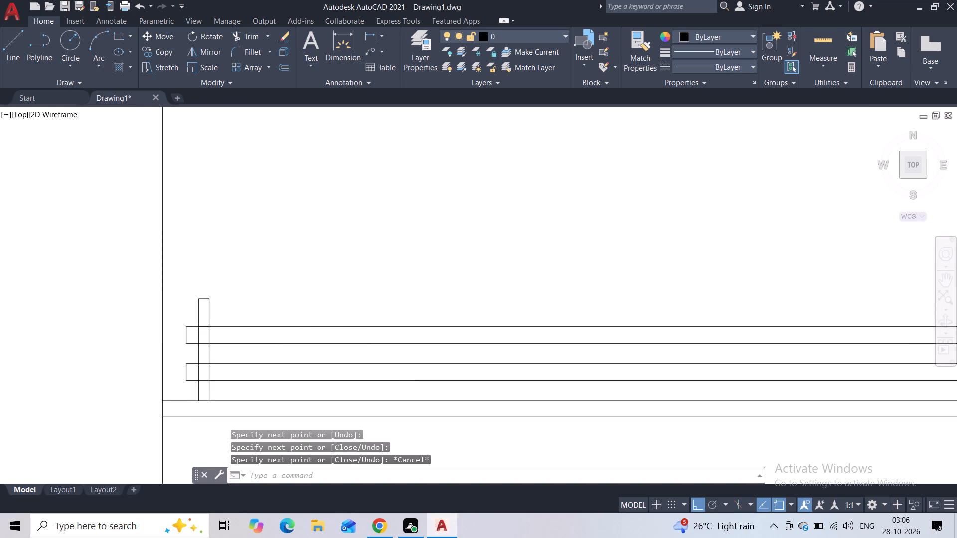
middle_click_drag(314, 297, 2, 280)
key("space")
scroll(636, 297, "up", 2)
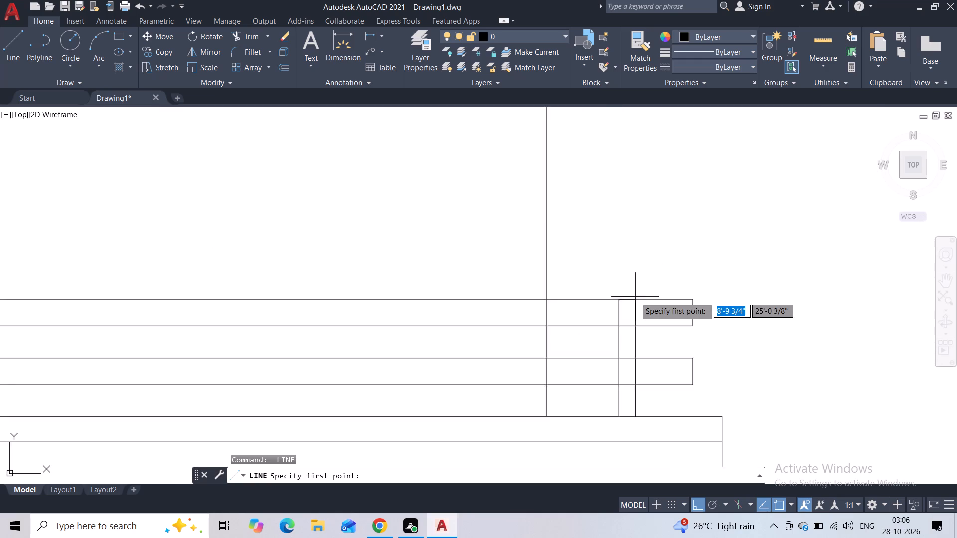
scroll(635, 297, "up", 1)
left_click(607, 305)
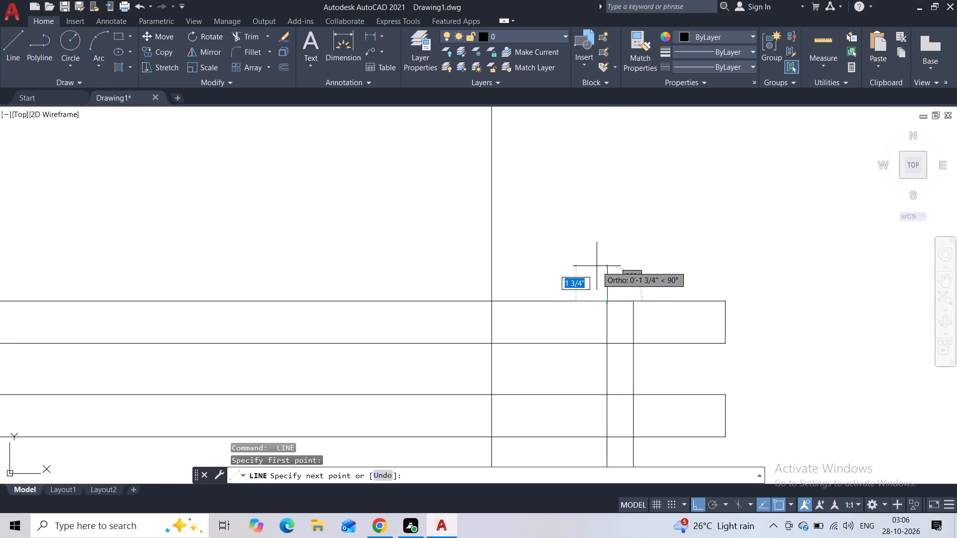
left_click(597, 266)
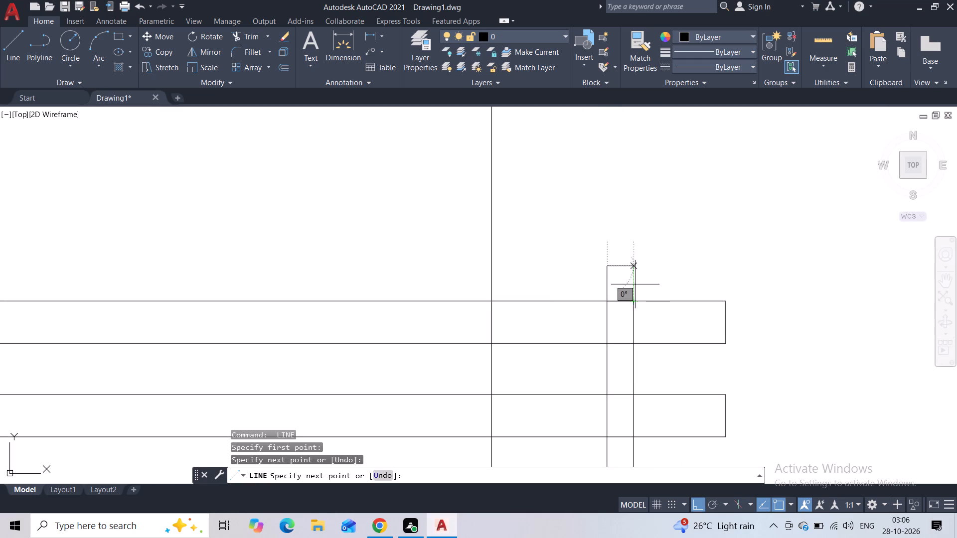
left_click(632, 273)
left_click(638, 302)
key("Escape")
Draw a horizontal line about 12'-10 15/16" long just above the left post's top, spanning to the right end of the rails.
scroll(628, 262, "down", 2)
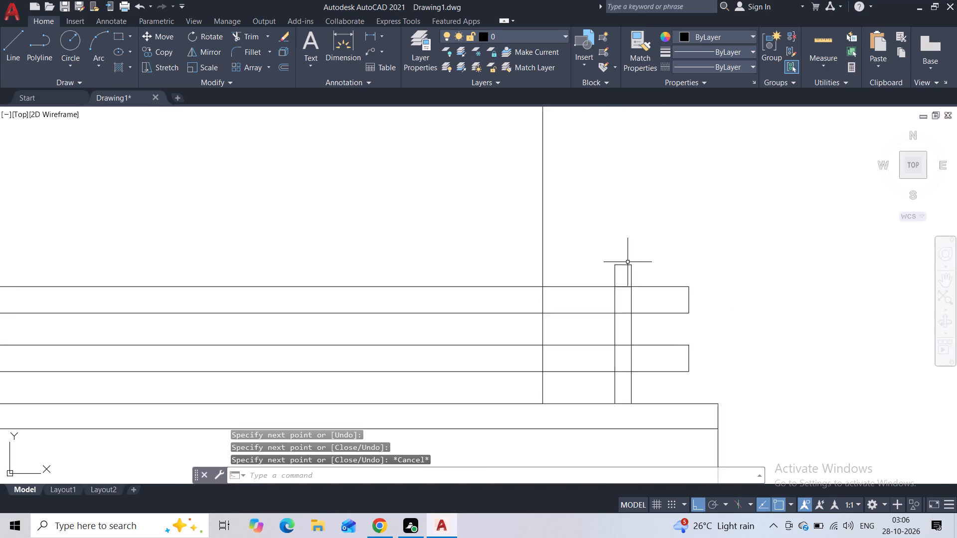
scroll(242, 274, "down", 2)
middle_click_drag(242, 274, 591, 311)
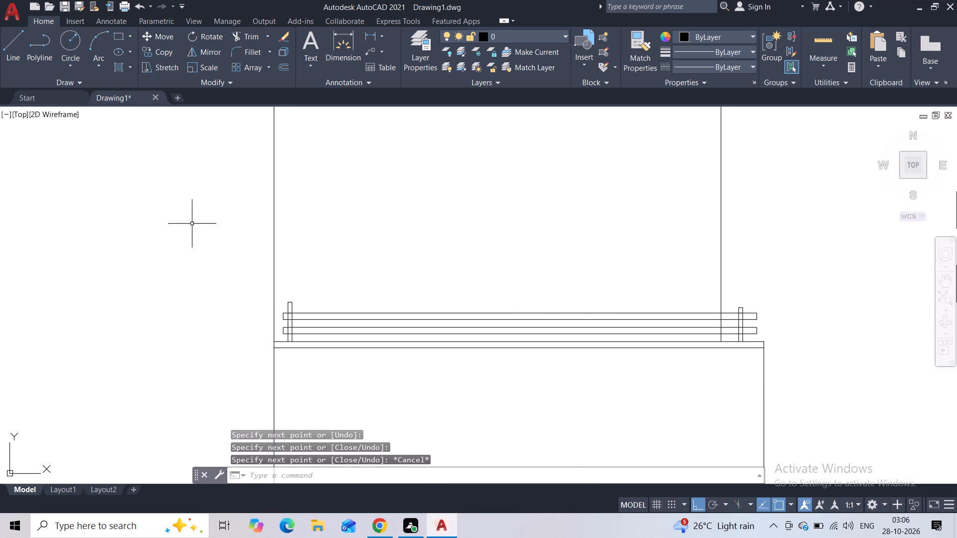
left_click(6, 40)
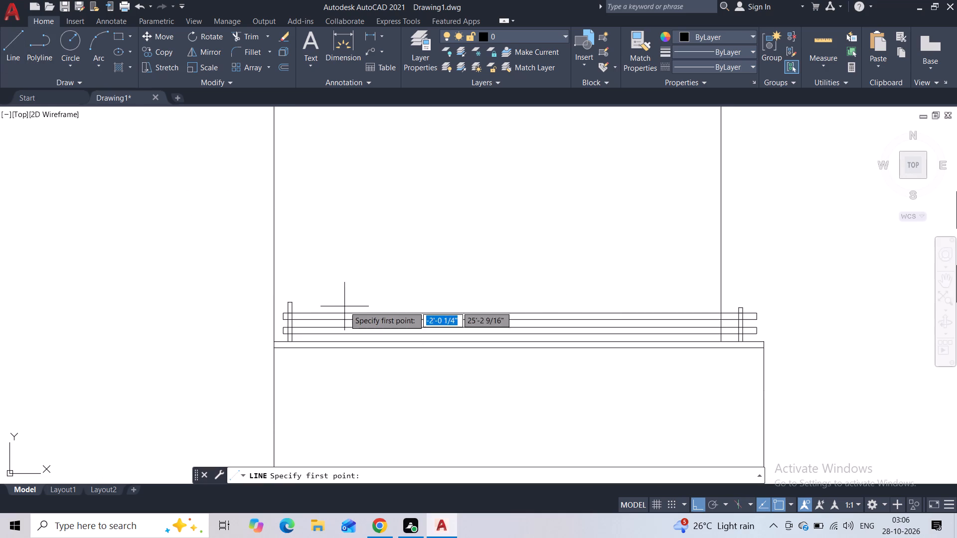
scroll(342, 305, "up", 2)
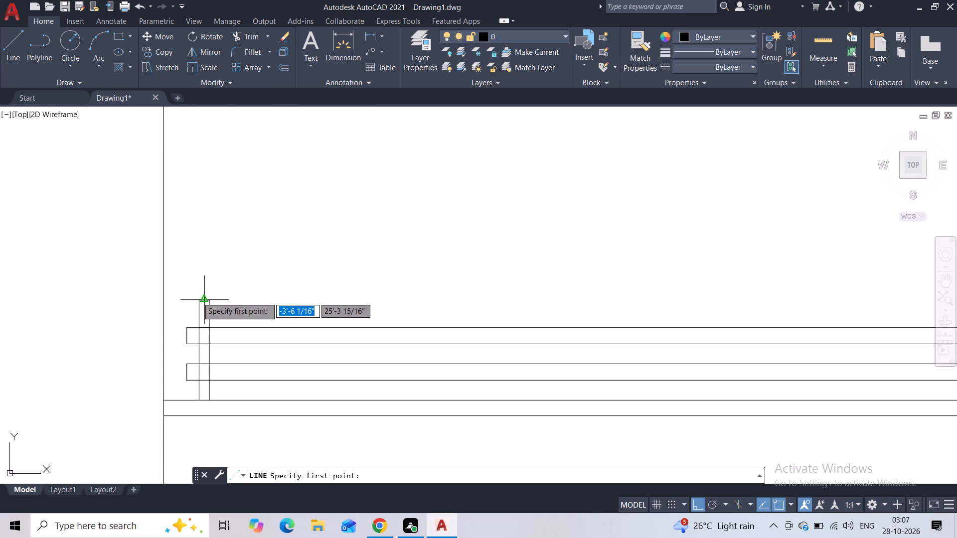
left_click(184, 298)
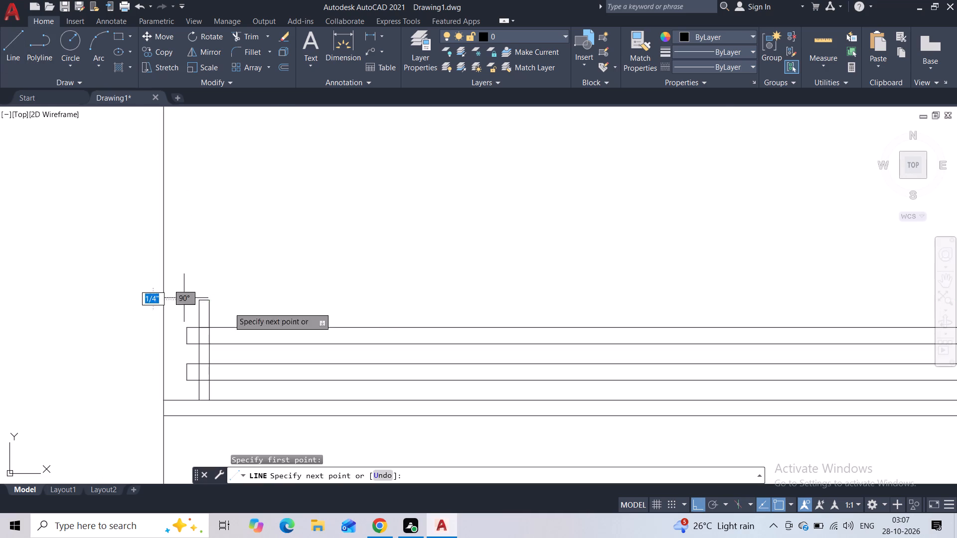
scroll(383, 315, "down", 3)
middle_click(383, 315)
middle_click_drag(382, 315, 218, 337)
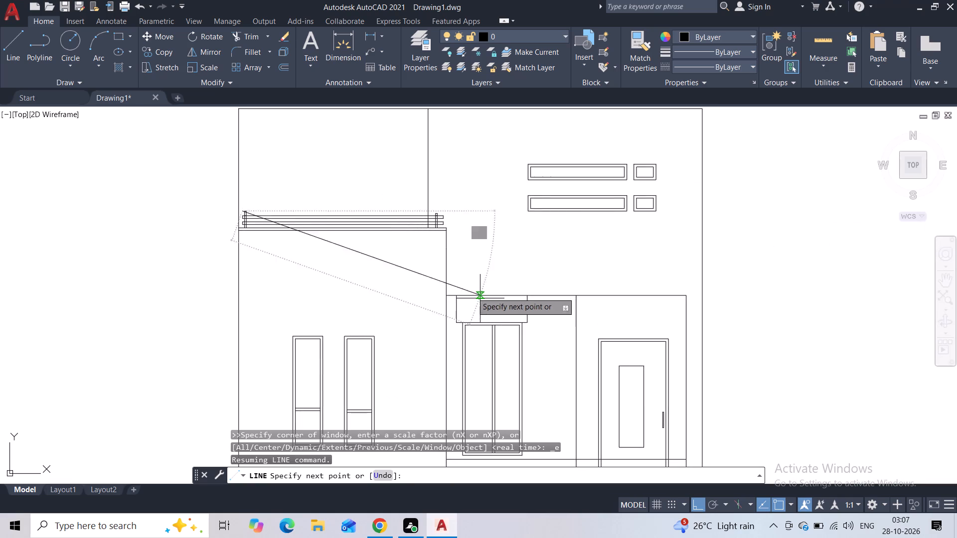
scroll(454, 250, "up", 5)
middle_click_drag(408, 192, 458, 501)
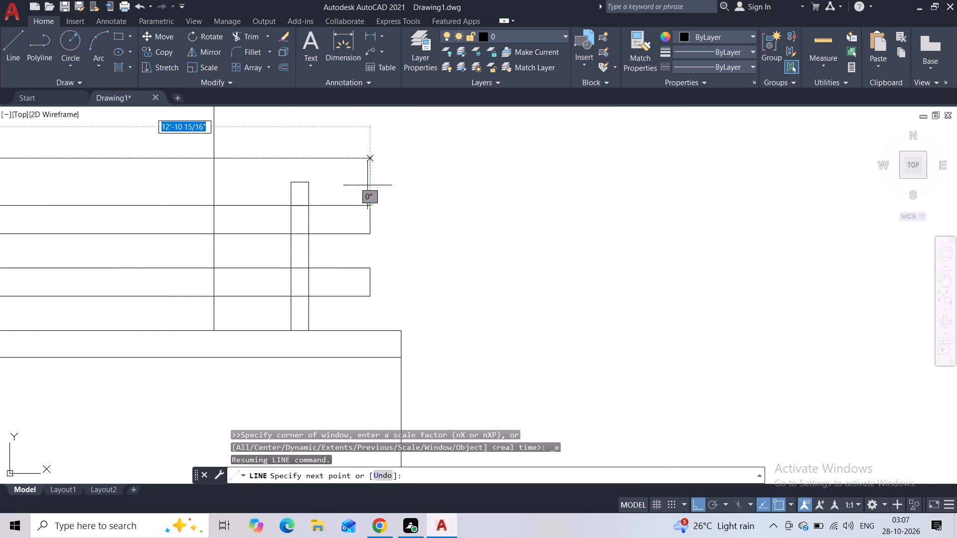
left_click(370, 165)
key("Escape")
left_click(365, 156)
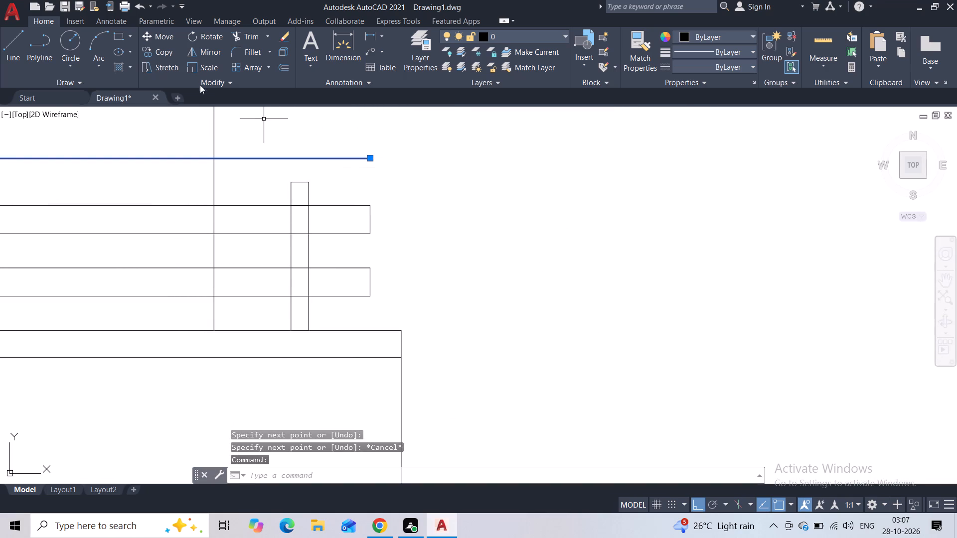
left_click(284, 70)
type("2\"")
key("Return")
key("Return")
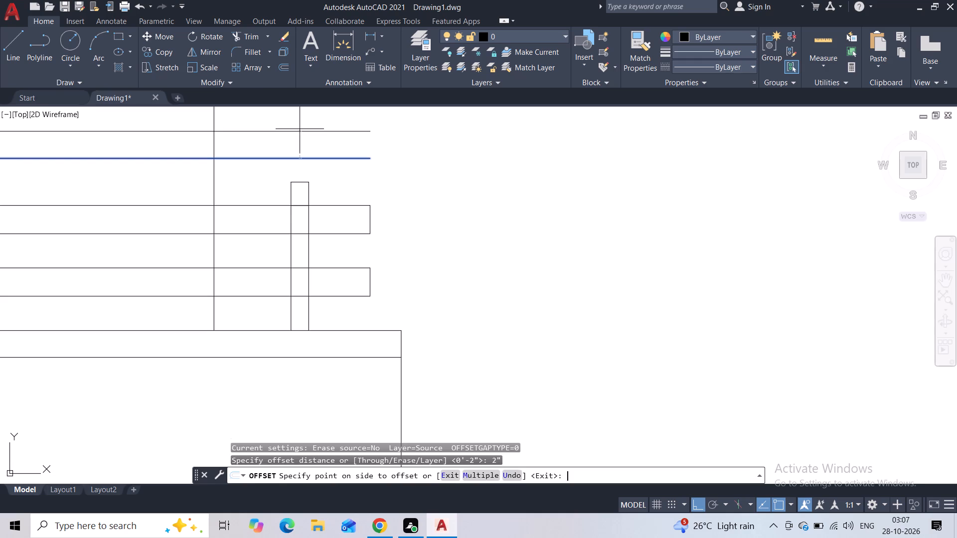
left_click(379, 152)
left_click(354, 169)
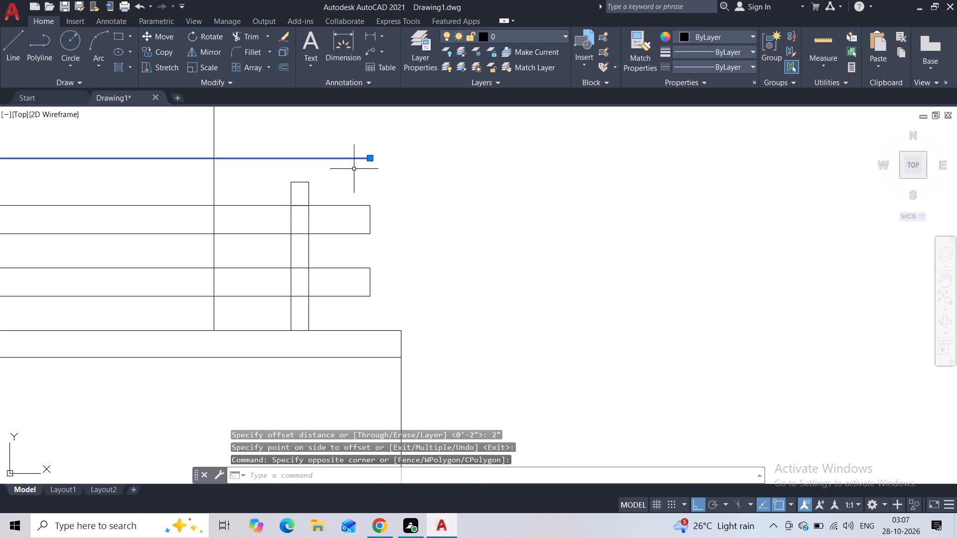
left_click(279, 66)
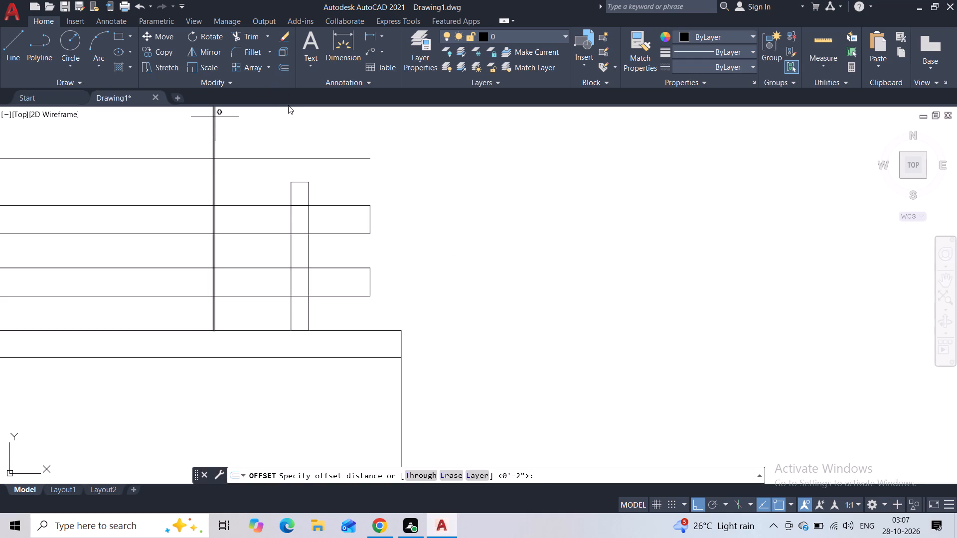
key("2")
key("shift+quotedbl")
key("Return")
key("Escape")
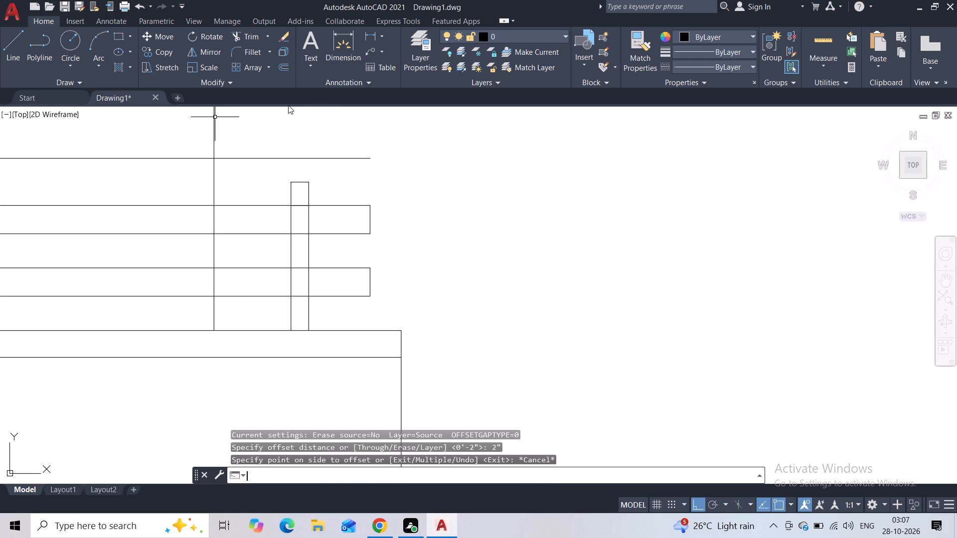
Offset the horizontal line above the posts 2" upward to form the handrail's upper edge.
scroll(295, 115, "down", 1)
middle_click_drag(295, 116, 294, 183)
left_click(340, 219)
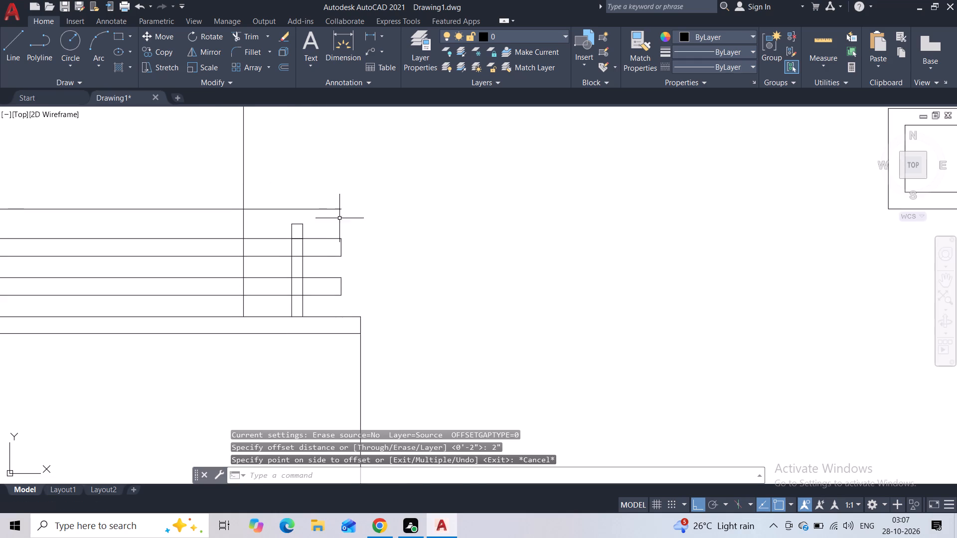
left_click(330, 198)
left_click(283, 67)
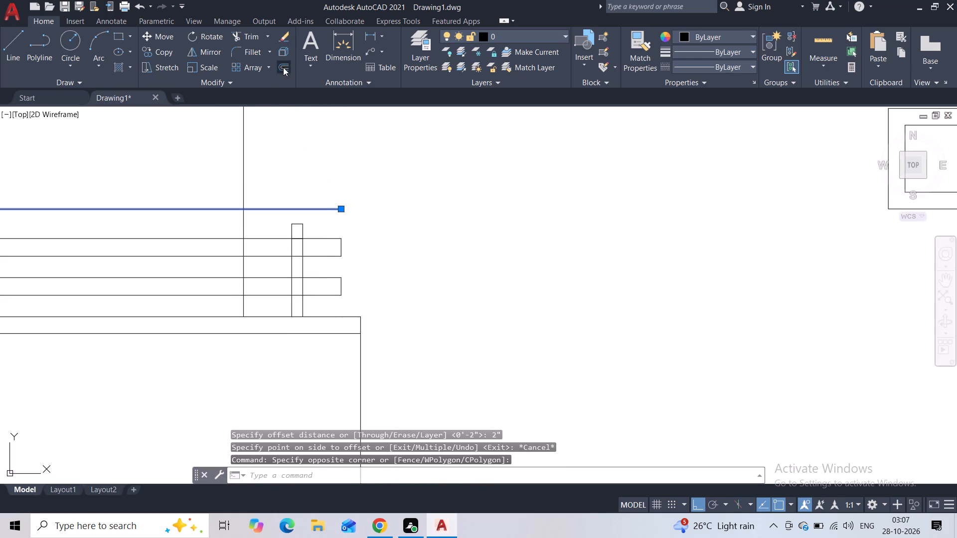
type("2\"")
key("Return")
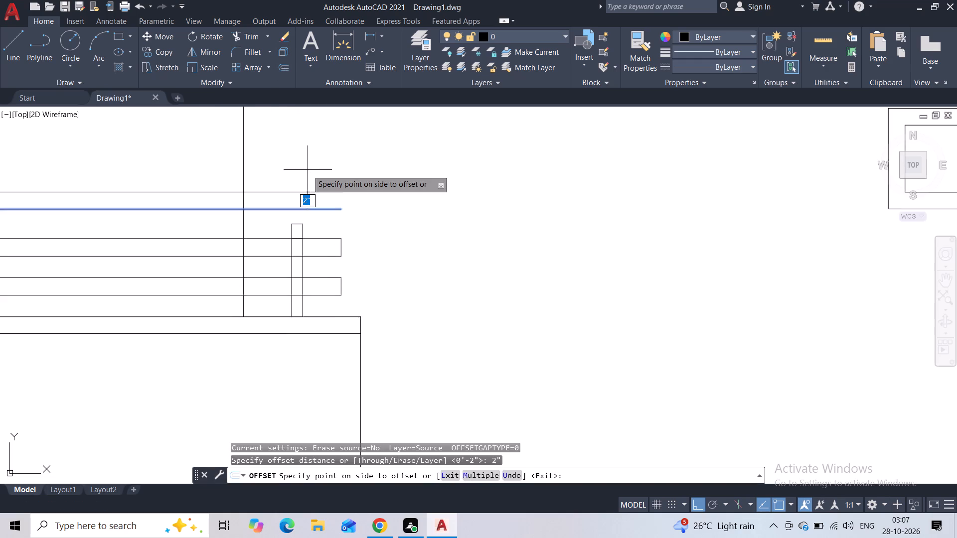
left_click(296, 138)
key("Escape")
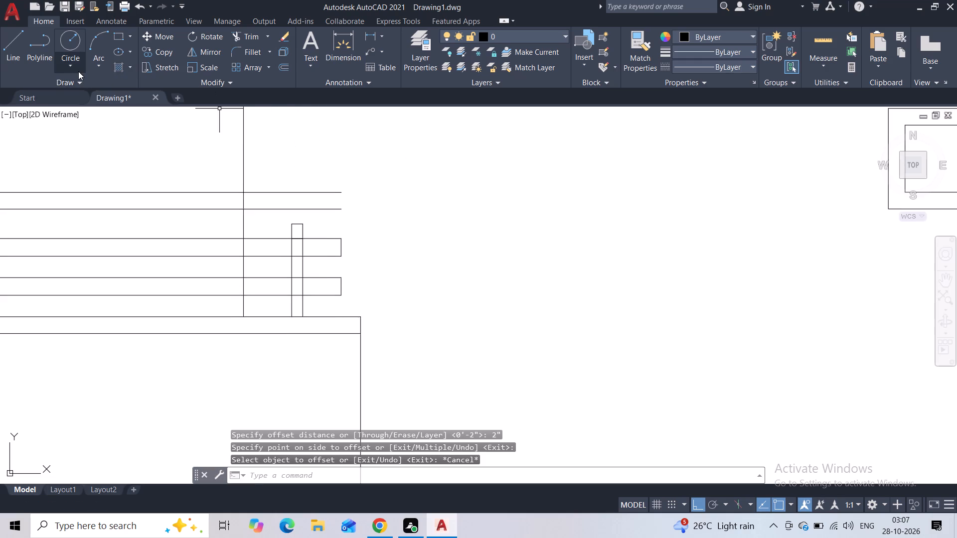
Draw a two-point circle across the right ends of the two handrail lines, 2" in diameter.
left_click(78, 71)
left_click(93, 140)
scroll(337, 197, "up", 4)
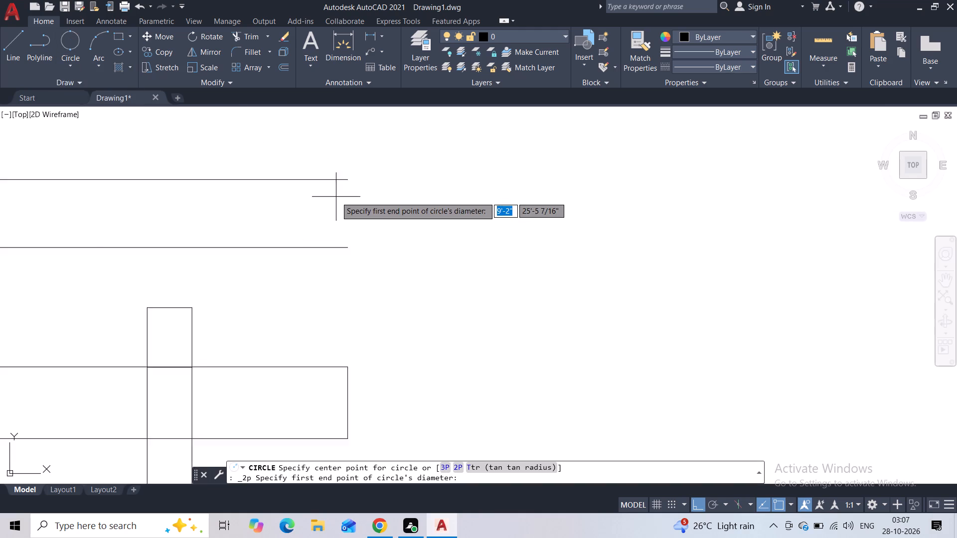
left_click(349, 171)
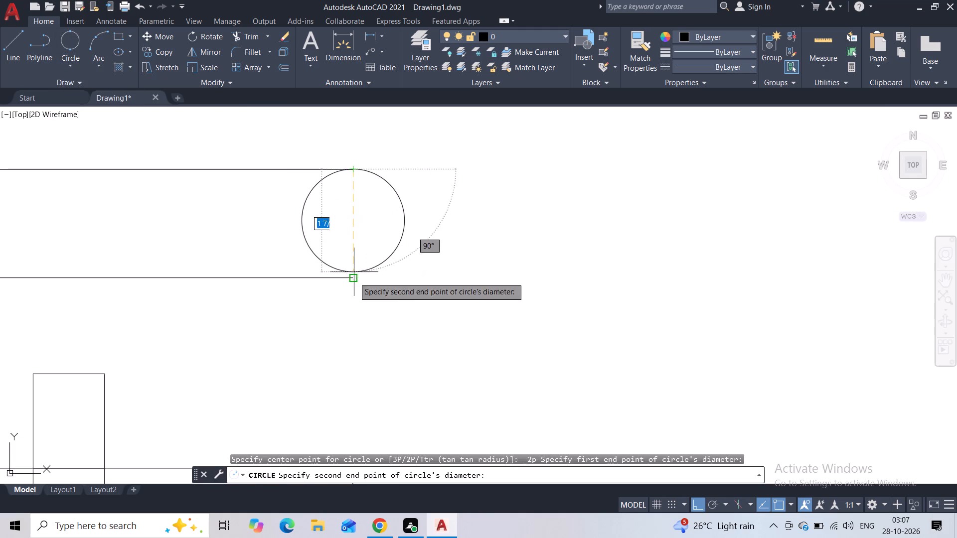
left_click(354, 277)
key("Escape")
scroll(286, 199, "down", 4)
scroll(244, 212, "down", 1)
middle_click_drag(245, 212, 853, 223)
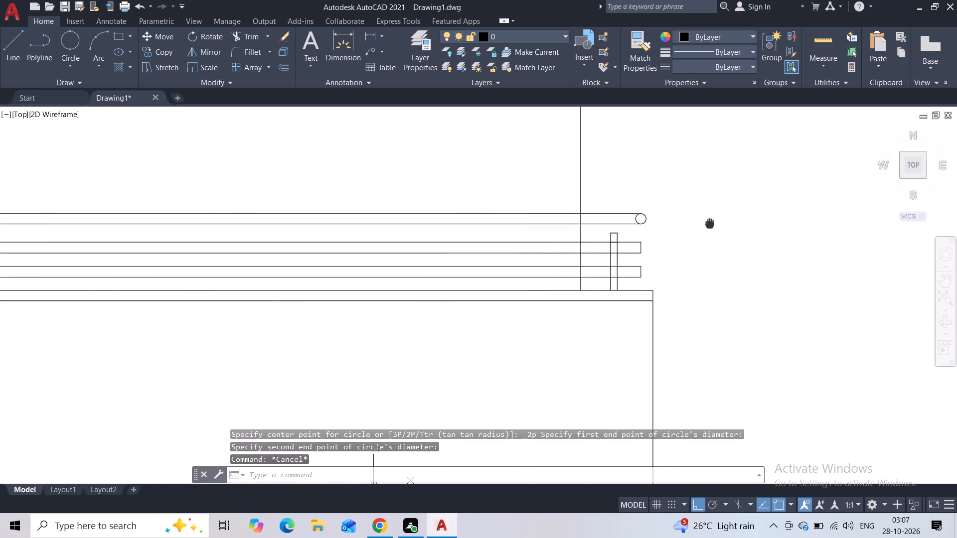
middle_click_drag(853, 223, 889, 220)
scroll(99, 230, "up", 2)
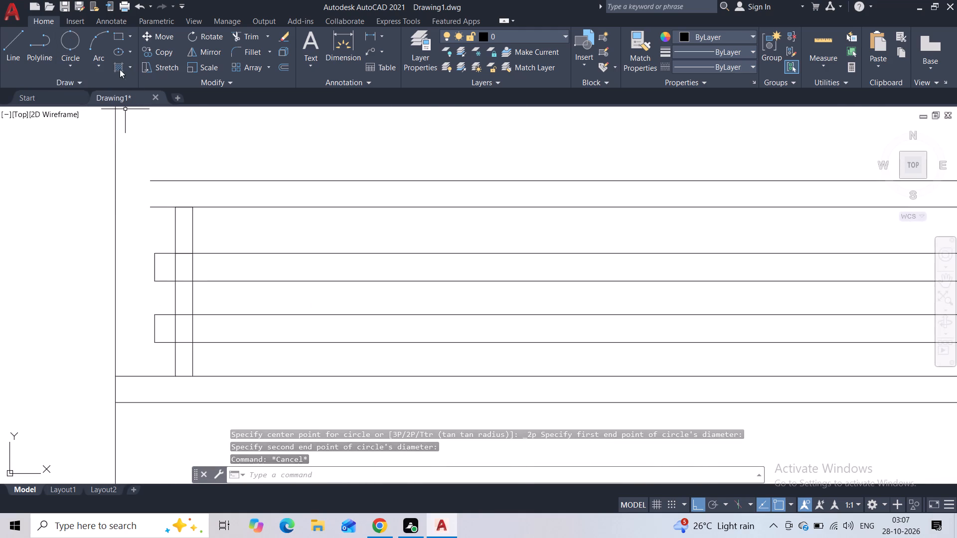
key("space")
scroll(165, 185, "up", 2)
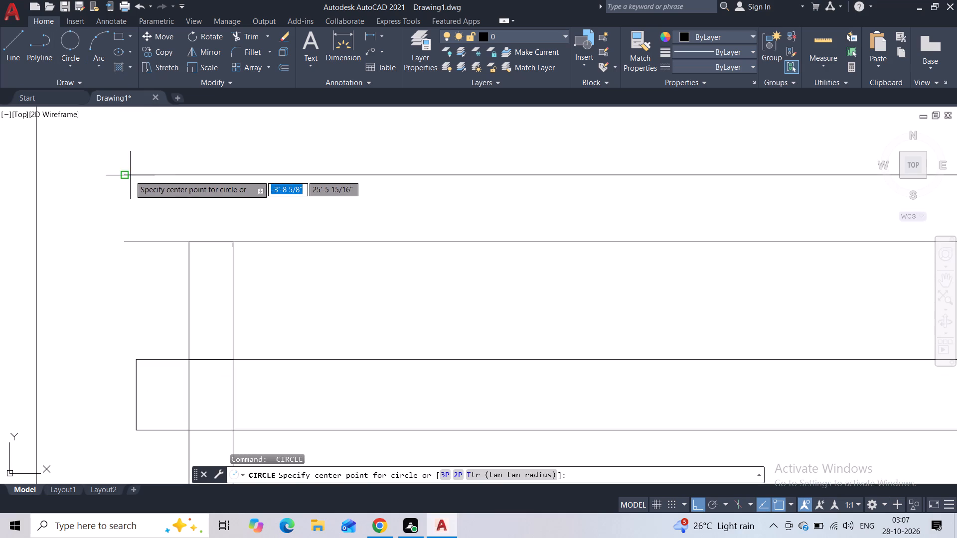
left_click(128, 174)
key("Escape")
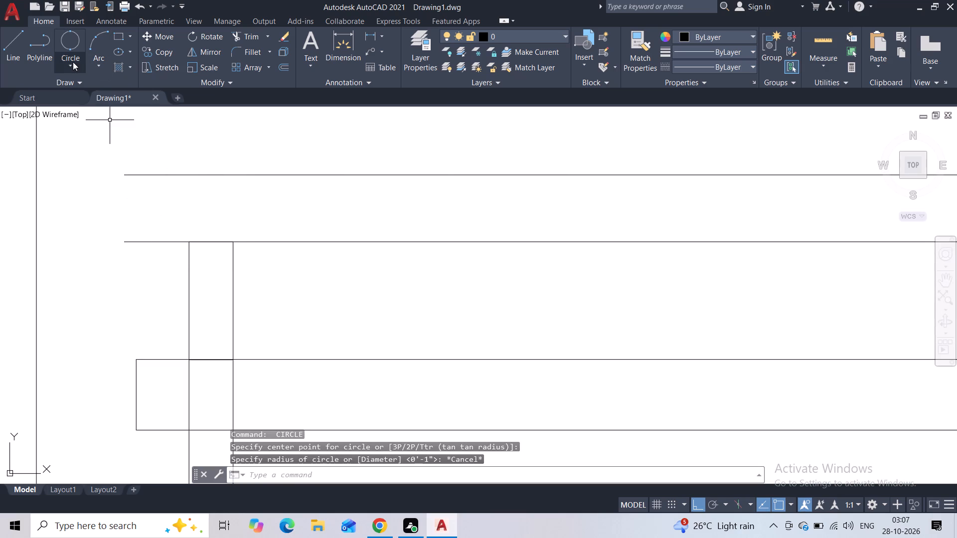
Draw a two-point circle across the left ends of the two handrail lines, 2" in diameter.
left_click(73, 62)
left_click(86, 146)
left_click(124, 180)
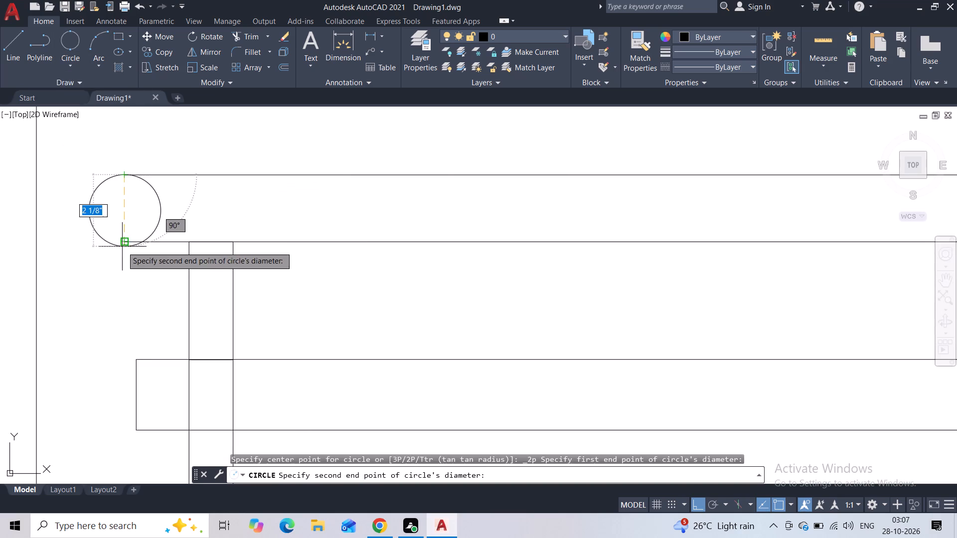
left_click(122, 247)
Trim the inner half of both end circles so the handrail has rounded ends.
scroll(114, 185, "down", 2)
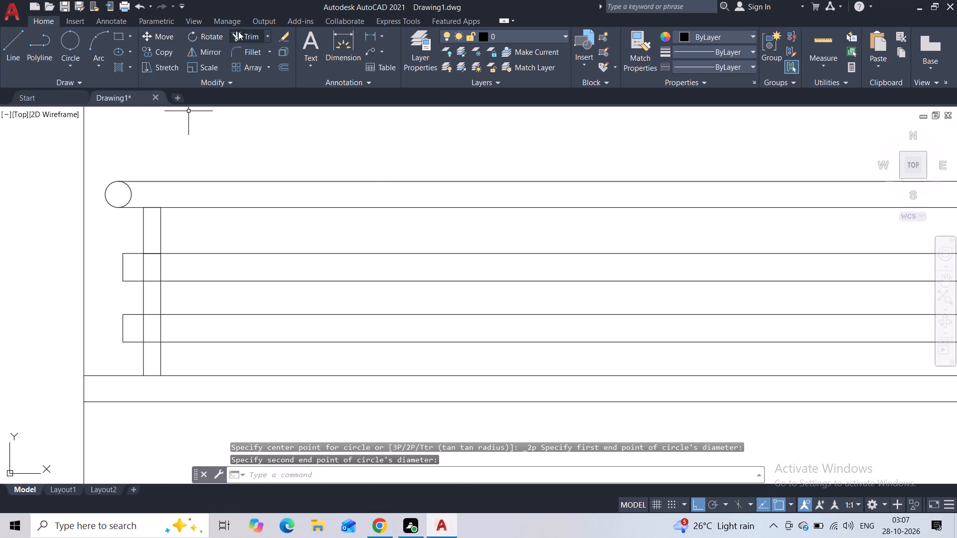
left_click(238, 31)
scroll(119, 189, "up", 2)
left_click_drag(131, 200, 209, 208)
scroll(202, 201, "down", 5)
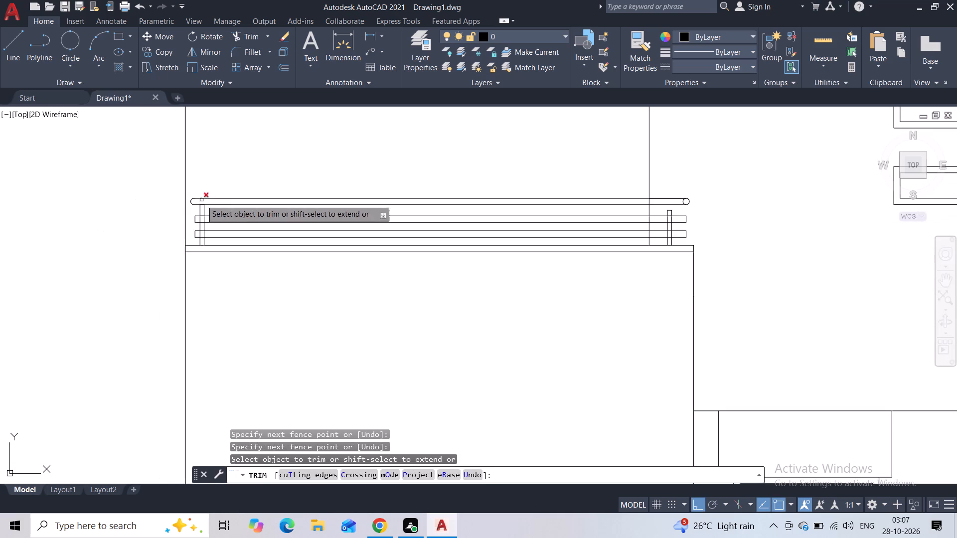
middle_click_drag(257, 200, 98, 208)
scroll(458, 198, "down", 1)
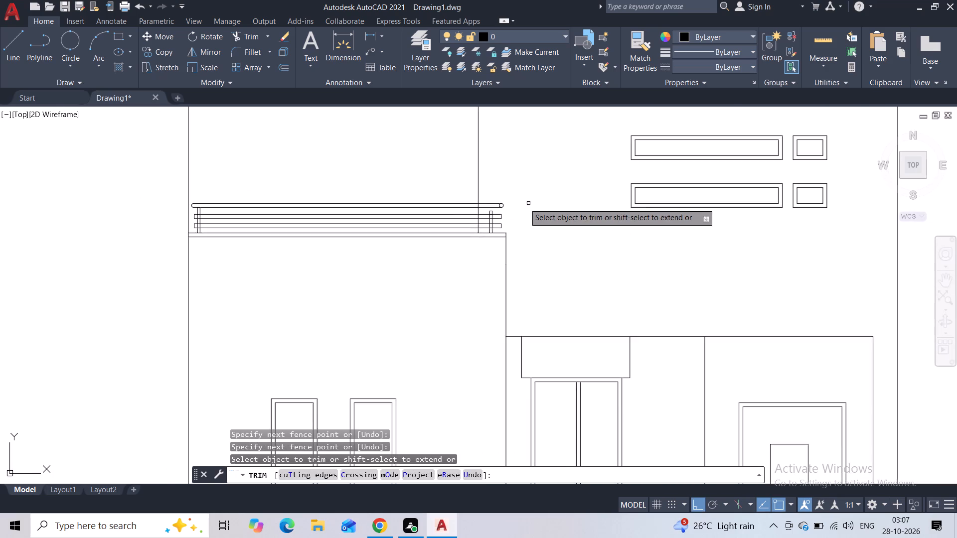
scroll(516, 203, "up", 2)
scroll(435, 209, "up", 4)
left_click_drag(701, 207, 677, 219)
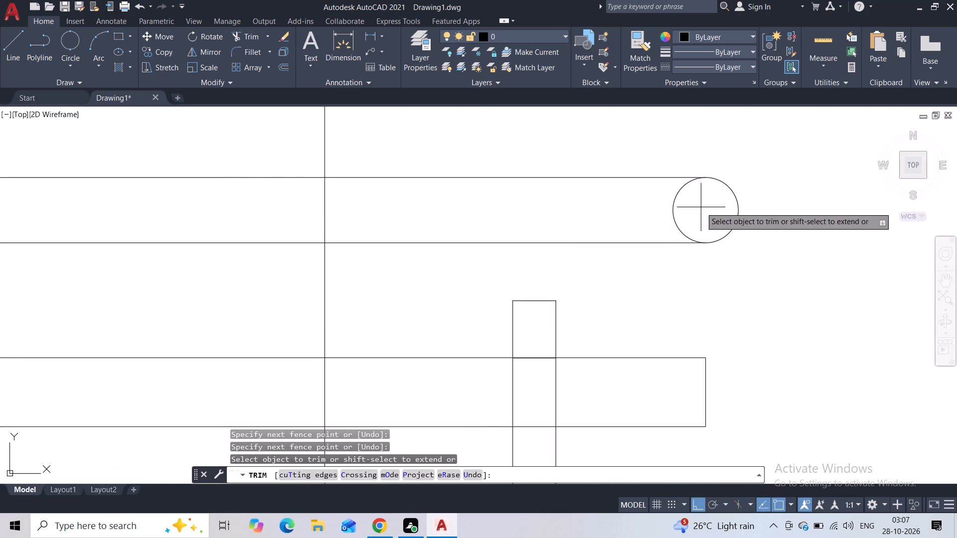
left_click_drag(677, 219, 603, 223)
Trim the upper storey's vertical wall line where it crosses inside the handrail and the two lower rails.
scroll(599, 218, "down", 4)
scroll(591, 263, "down", 1)
middle_click_drag(661, 260, 748, 254)
scroll(728, 255, "down", 1)
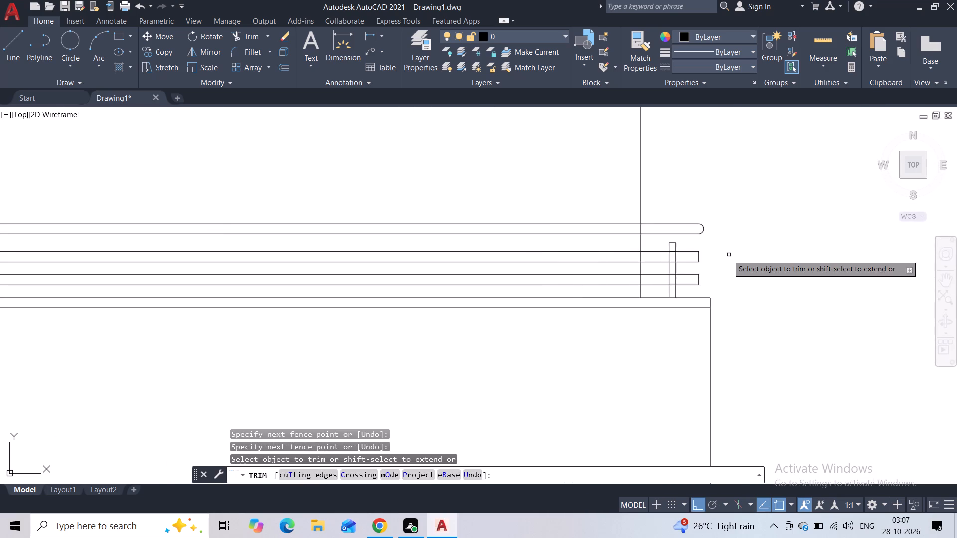
scroll(727, 255, "down", 1)
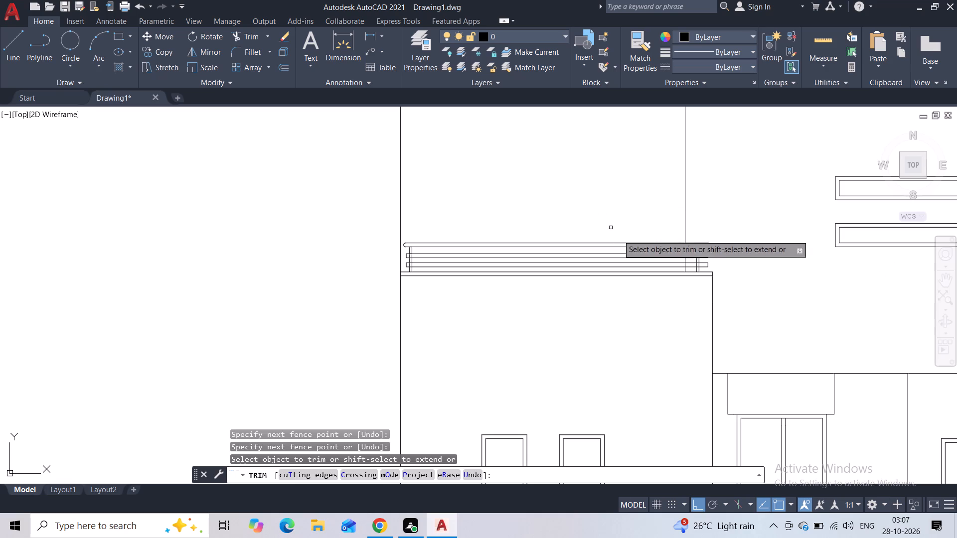
scroll(686, 251, "up", 5)
left_click_drag(664, 192, 640, 191)
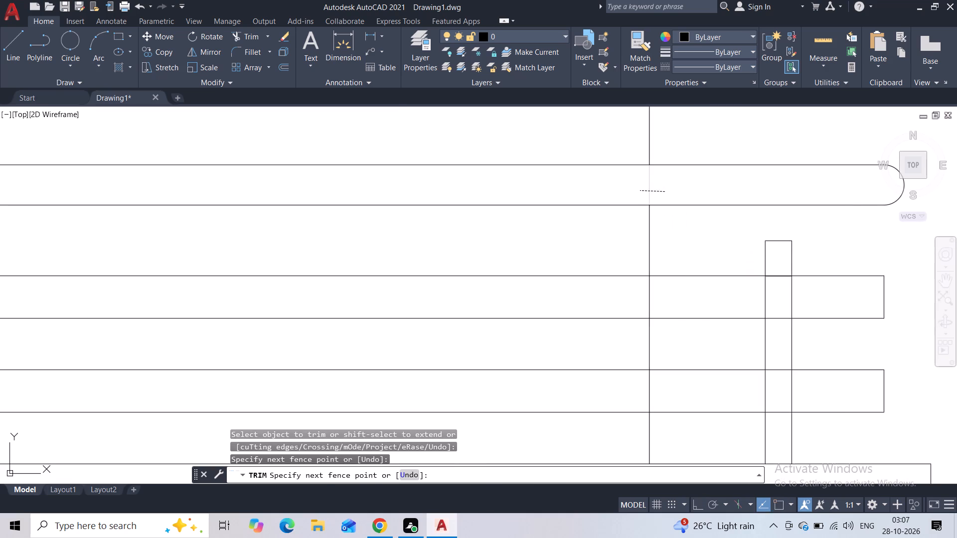
left_click_drag(669, 309, 620, 306)
scroll(618, 304, "down", 4)
middle_click_drag(624, 314, 614, 282)
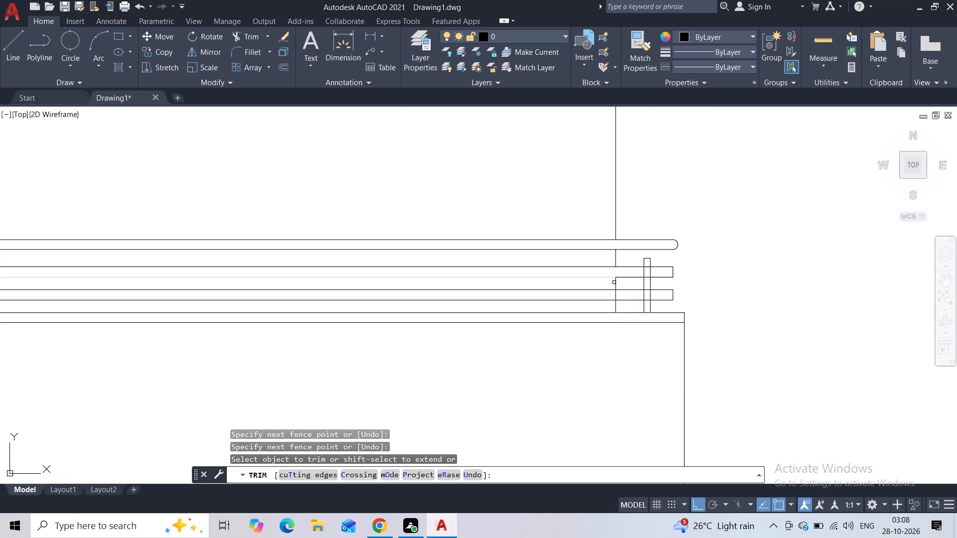
scroll(623, 307, "up", 2)
left_click_drag(613, 279, 589, 278)
scroll(611, 322, "down", 1)
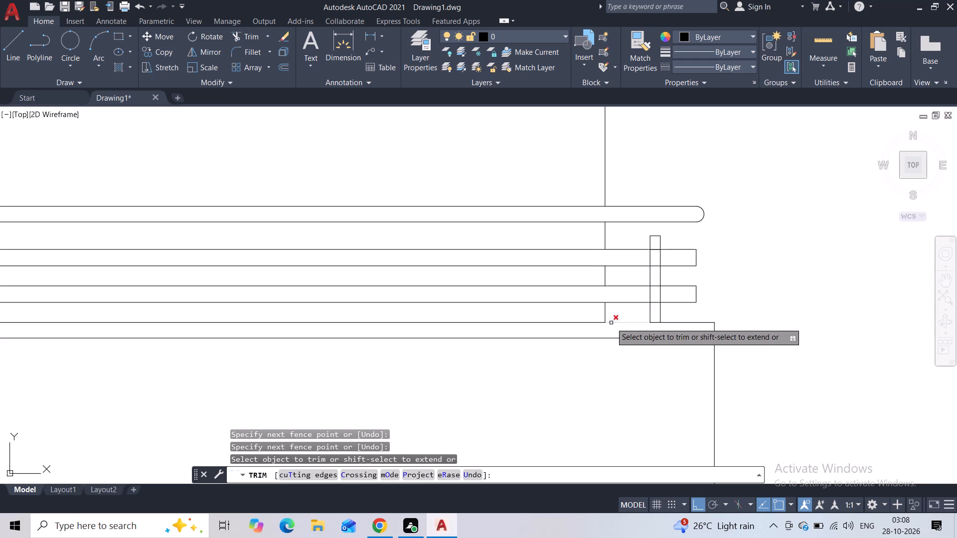
scroll(611, 325, "down", 2)
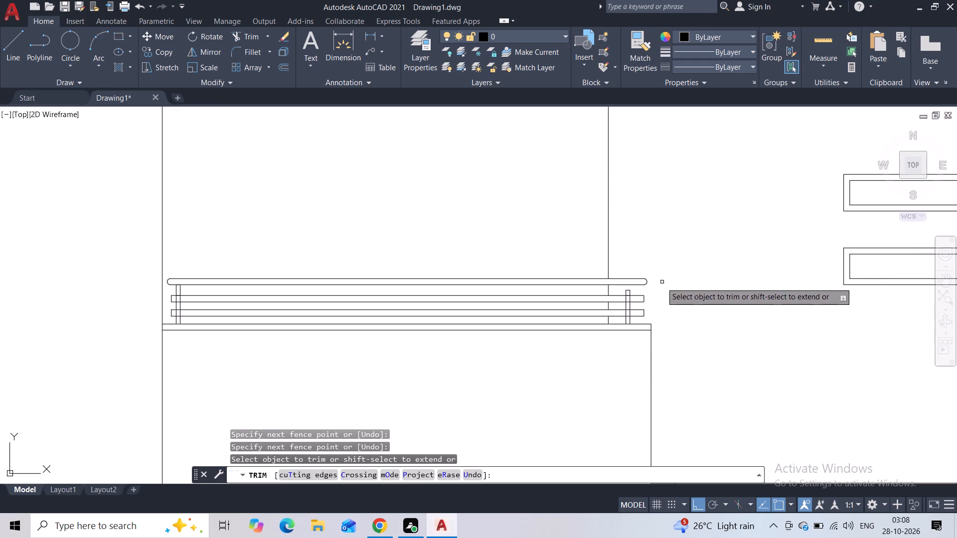
key("Escape")
Erase the short horizontal line capping the right post below the handrail.
scroll(638, 290, "up", 5)
left_click(515, 278)
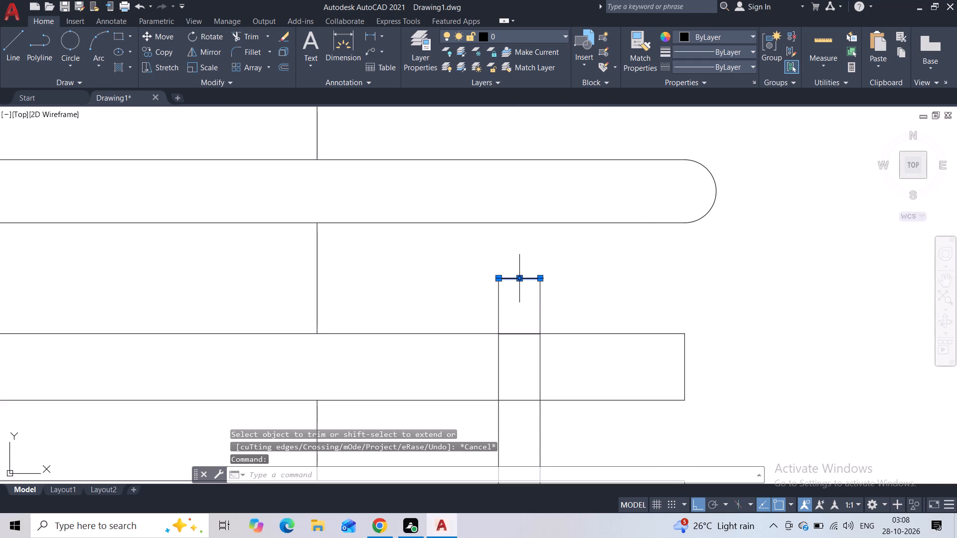
key("Delete")
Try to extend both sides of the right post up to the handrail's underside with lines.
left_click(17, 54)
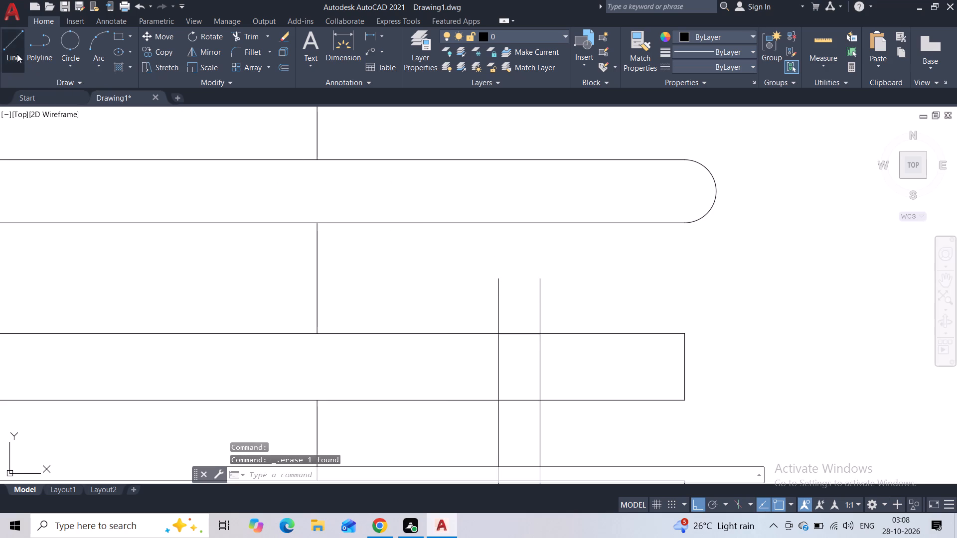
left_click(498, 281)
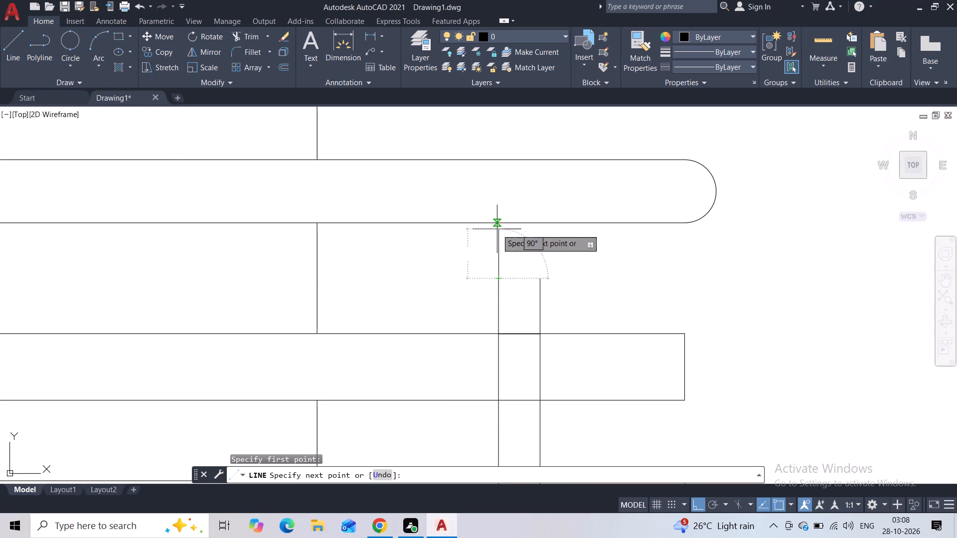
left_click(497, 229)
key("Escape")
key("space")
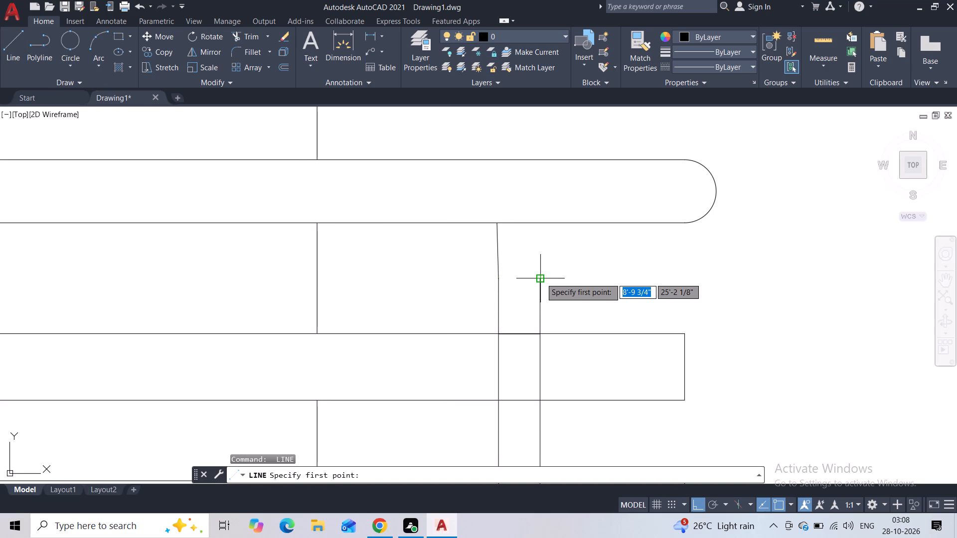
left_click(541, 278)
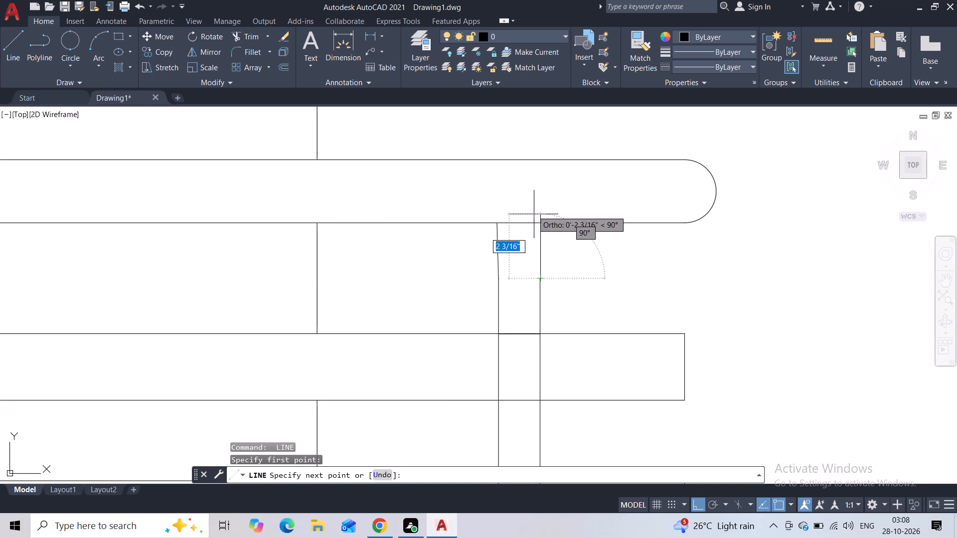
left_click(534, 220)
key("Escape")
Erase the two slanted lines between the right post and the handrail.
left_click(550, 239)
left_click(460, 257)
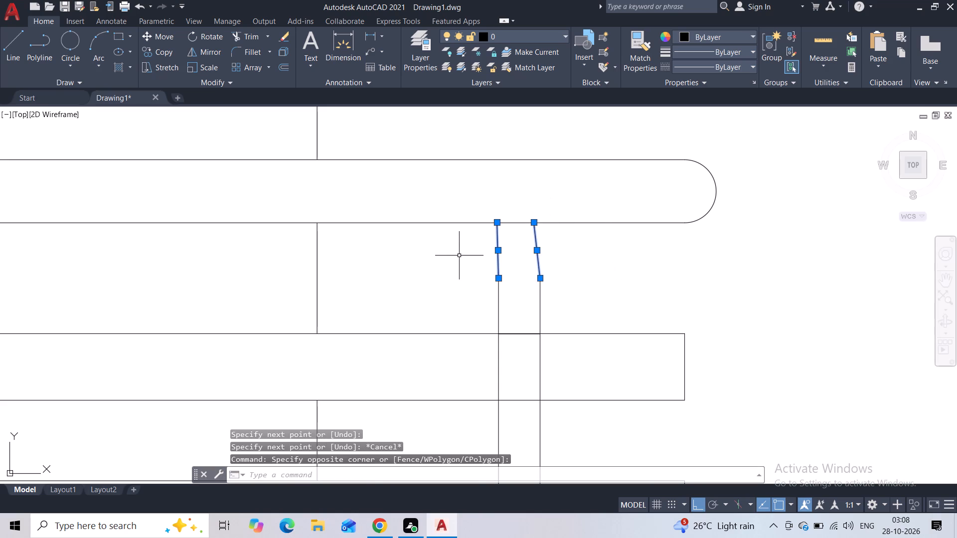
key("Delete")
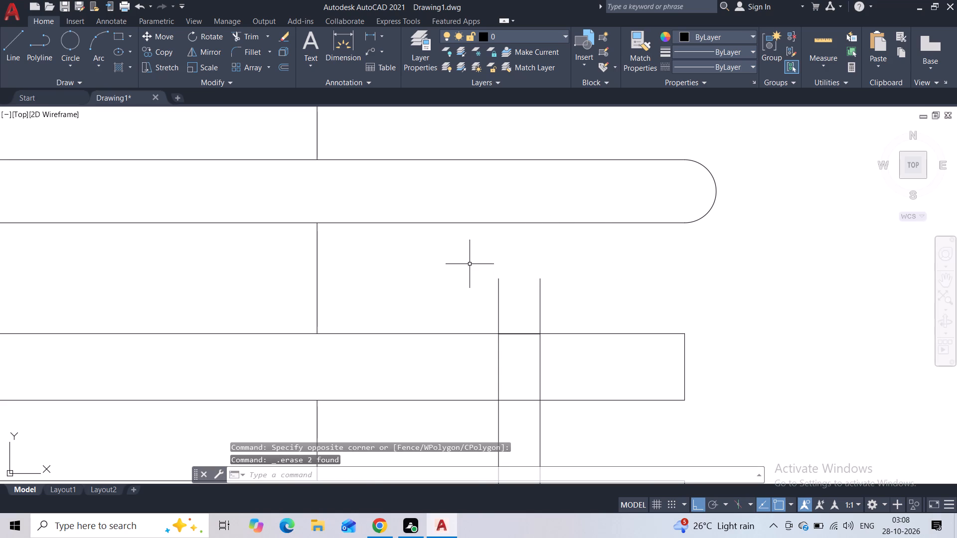
Draw two vertical lines joining both sides of the right post to the handrail's underside.
key("space")
left_click(9, 45)
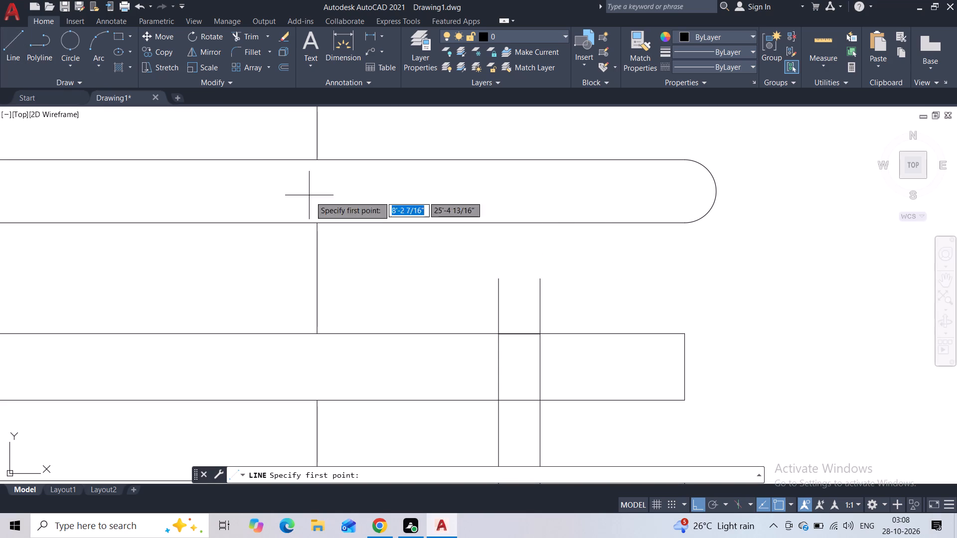
left_click(499, 280)
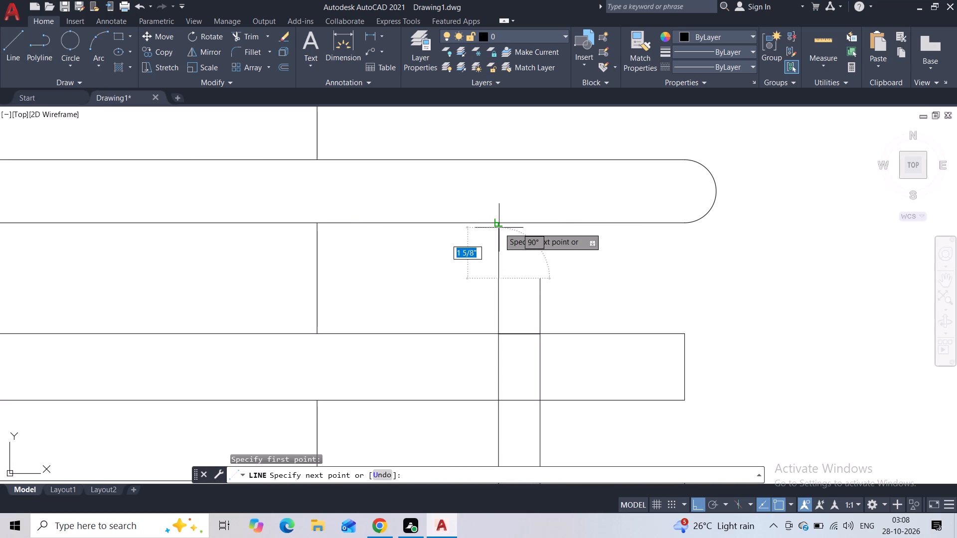
left_click(499, 227)
key("Escape")
key("space")
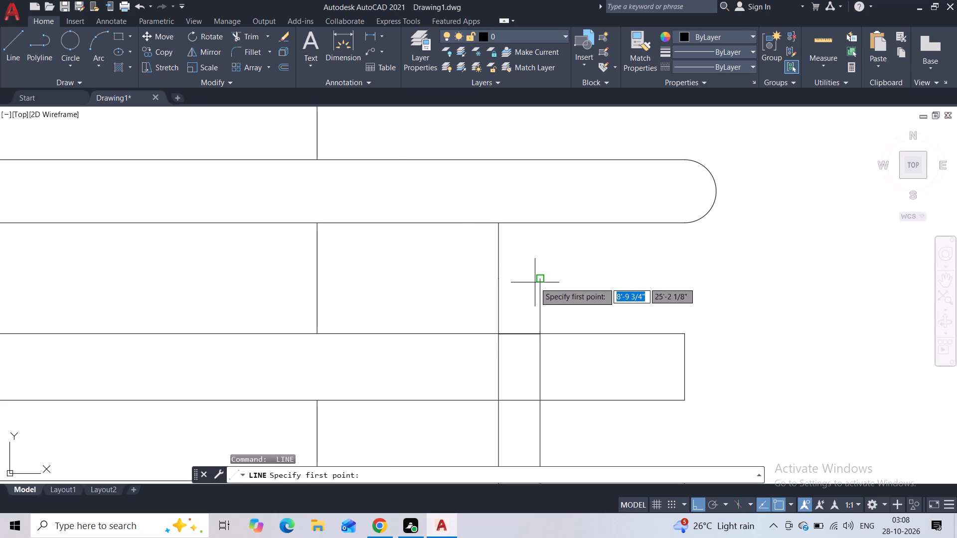
left_click(535, 282)
left_click(541, 221)
key("space")
Draw a vertical line about 3'-11" up from the handrail's left part, continued horizontally to the upper storey's inner wall line.
scroll(591, 293, "down", 3)
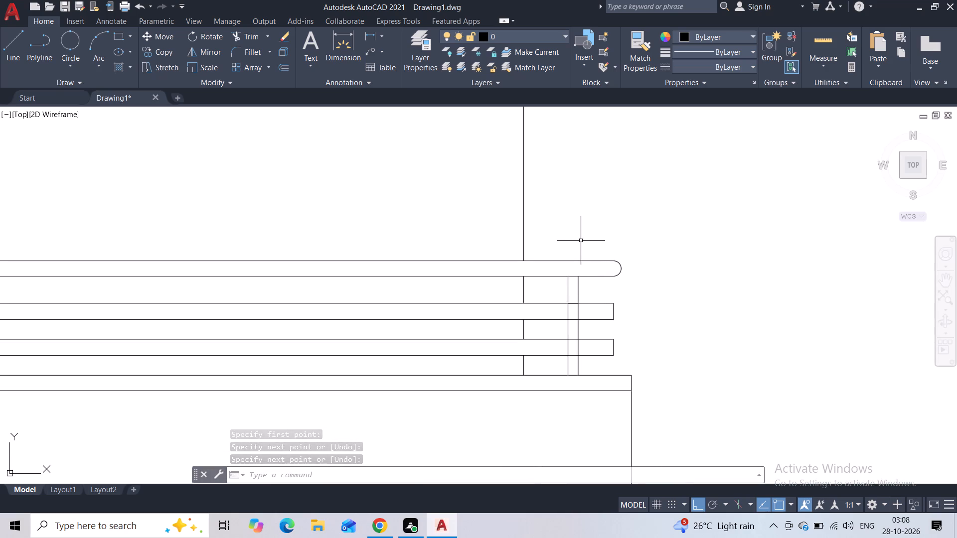
scroll(488, 225, "down", 2)
middle_click_drag(425, 224, 476, 294)
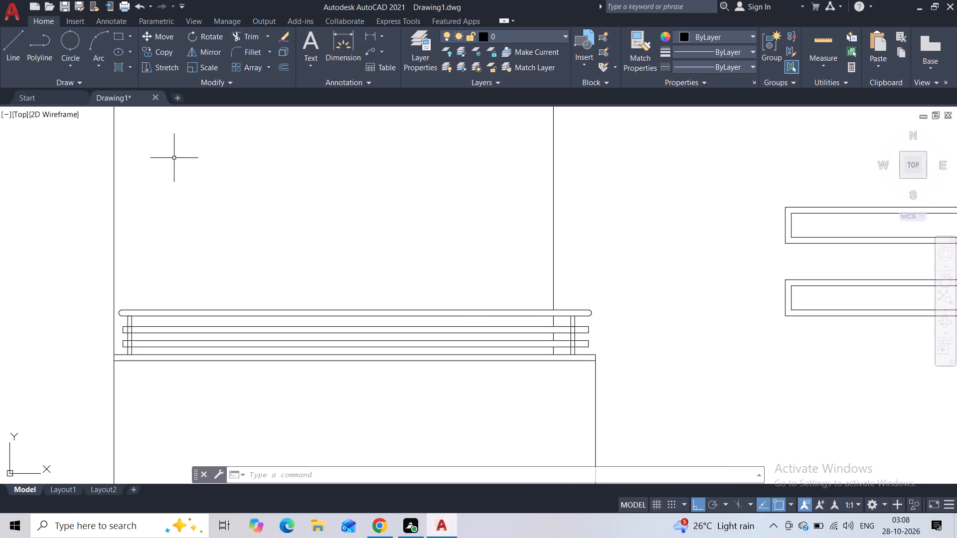
left_click(16, 54)
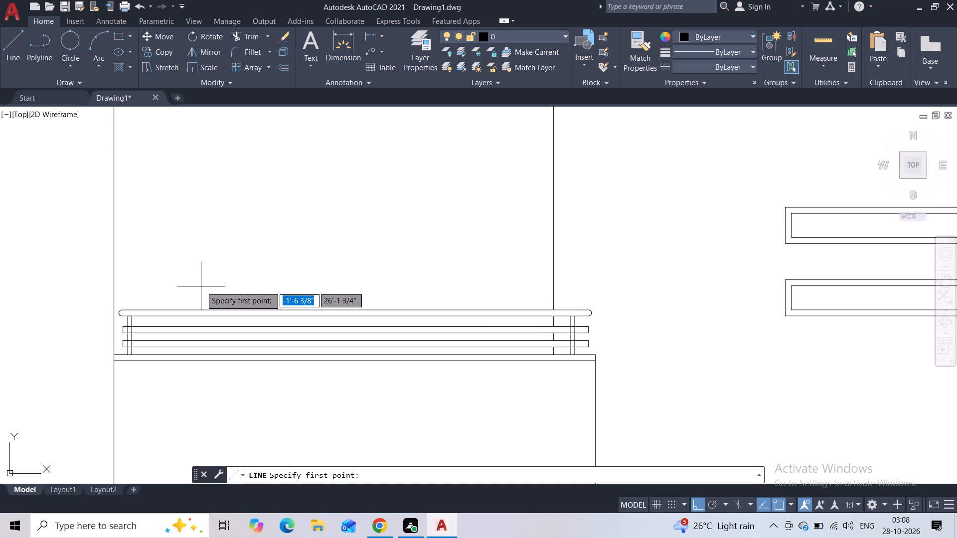
left_click(152, 307)
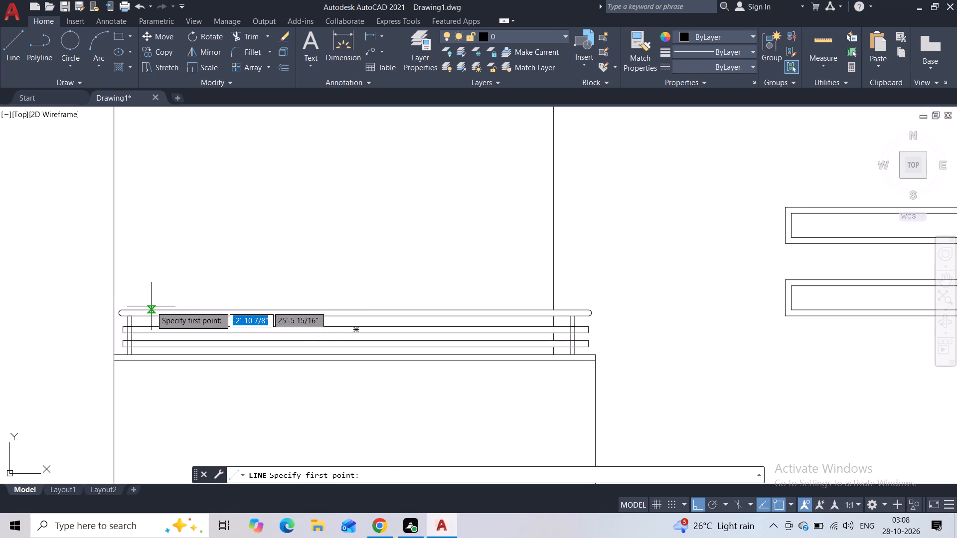
scroll(149, 170, "down", 3)
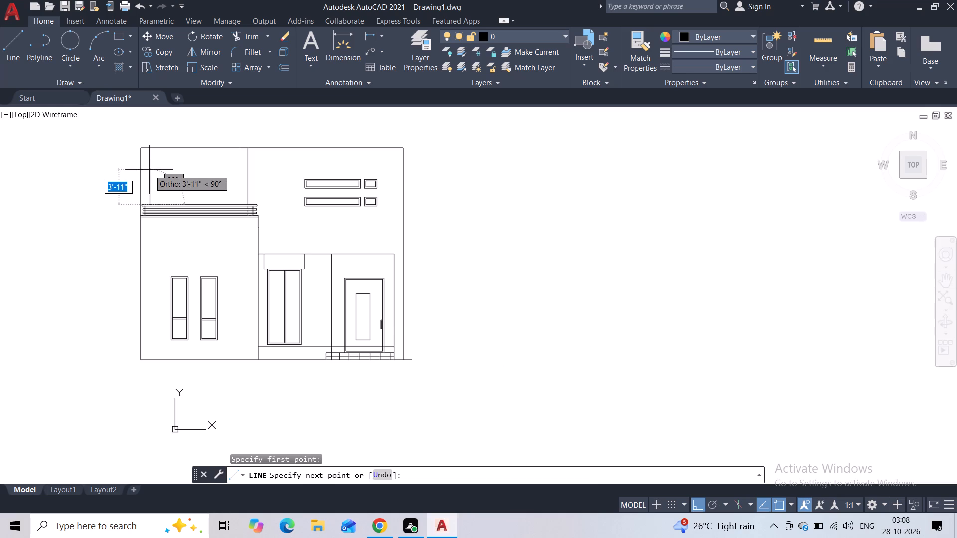
scroll(149, 170, "up", 2)
left_click(149, 170)
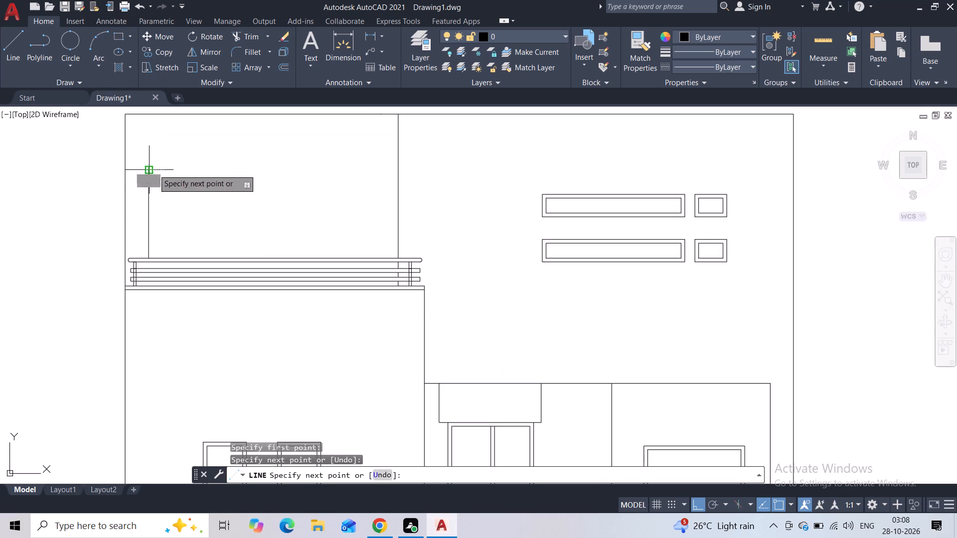
left_click(396, 174)
key("Escape")
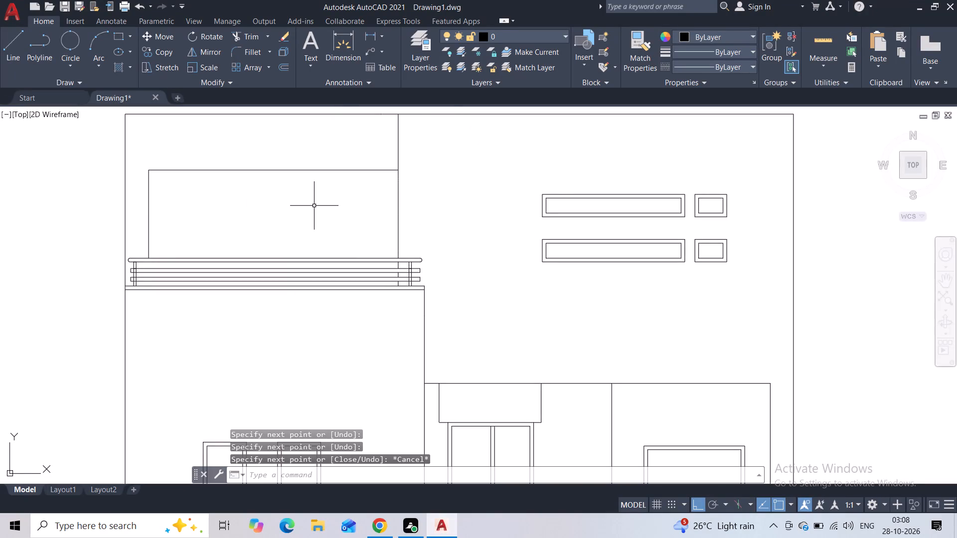
Move the new horizontal line above the railing up by about 7 1/2".
scroll(306, 193, "up", 2)
scroll(305, 191, "down", 3)
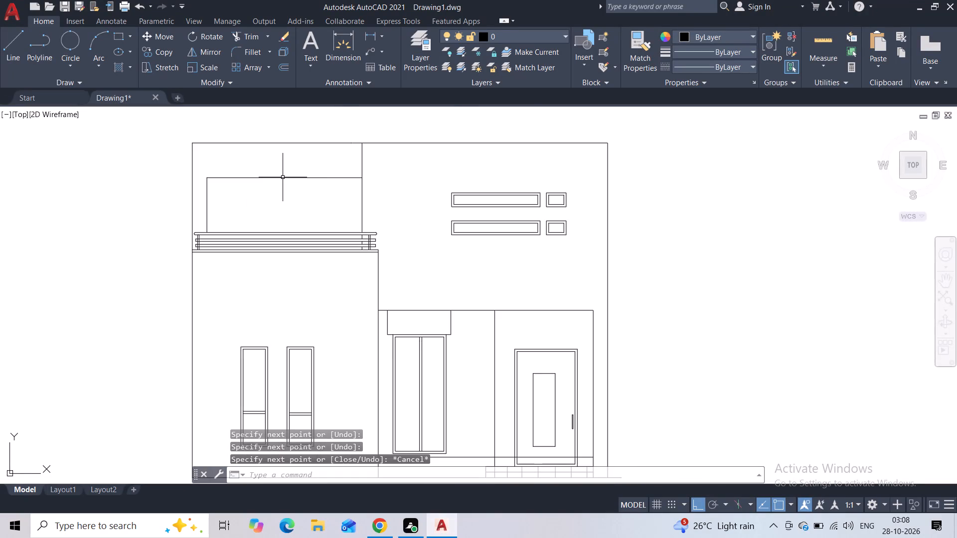
left_click(281, 179)
left_click(283, 177)
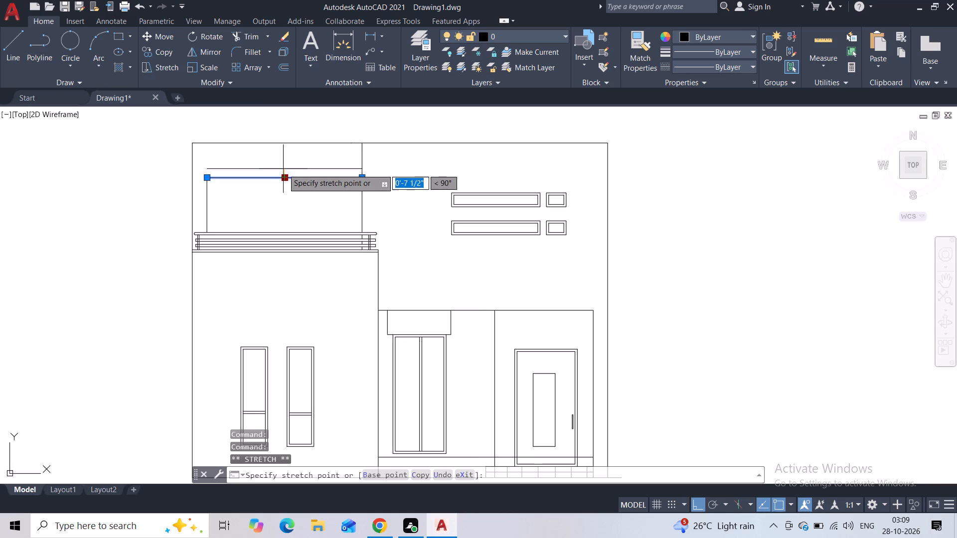
left_click(283, 169)
key("Escape")
Draw a short vertical line joining the left vertical line to the raised horizontal line.
left_click(24, 62)
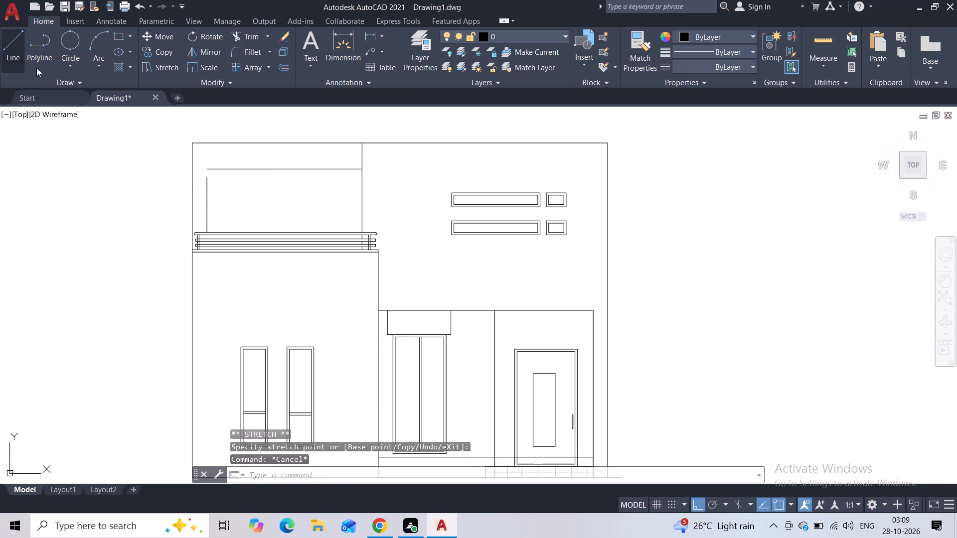
scroll(217, 194, "up", 1)
left_click(197, 173)
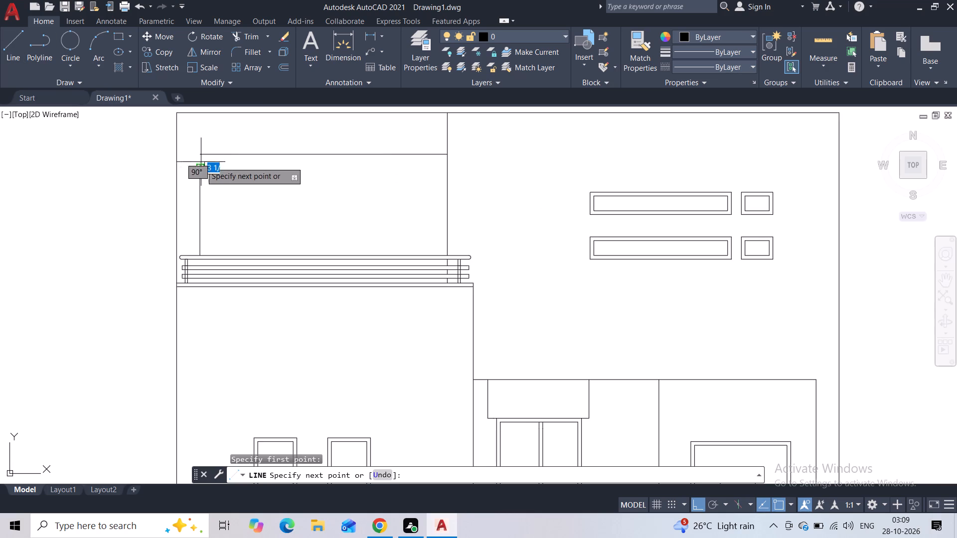
left_click(201, 155)
key("Escape")
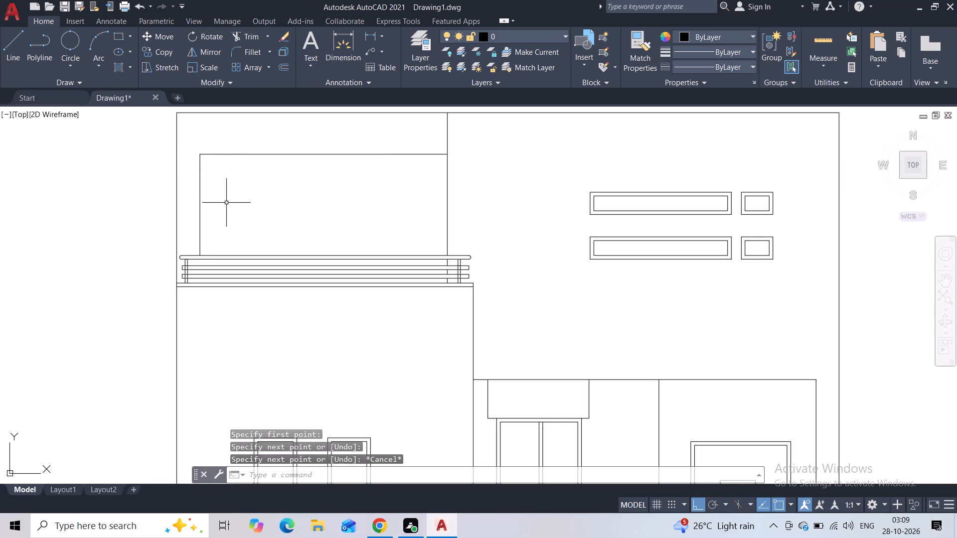
Draw a rectangle about 4'-8 3/4" wide and 4'-1 1/4" high behind the railing, starting on the slab band's lower line.
middle_click_drag(229, 202, 182, 225)
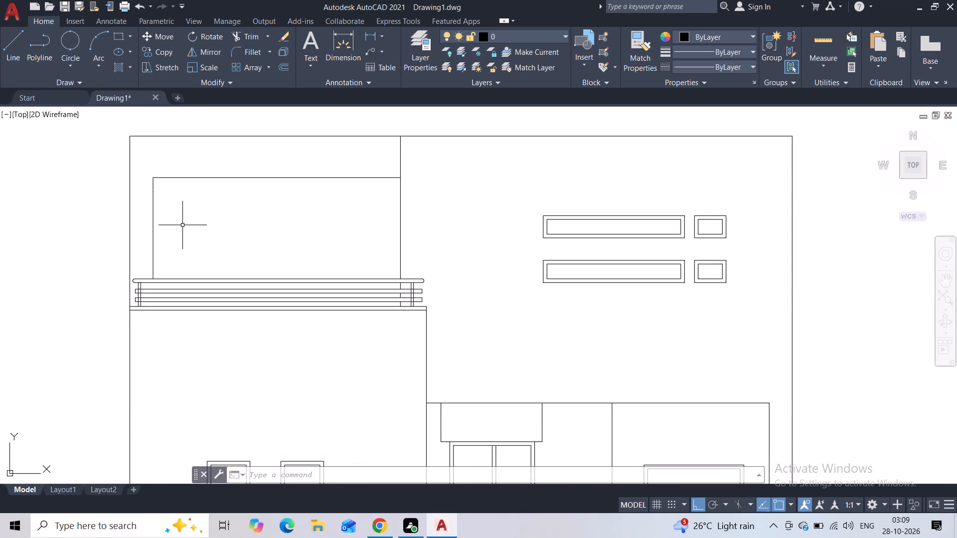
left_click(117, 40)
scroll(271, 258, "up", 1)
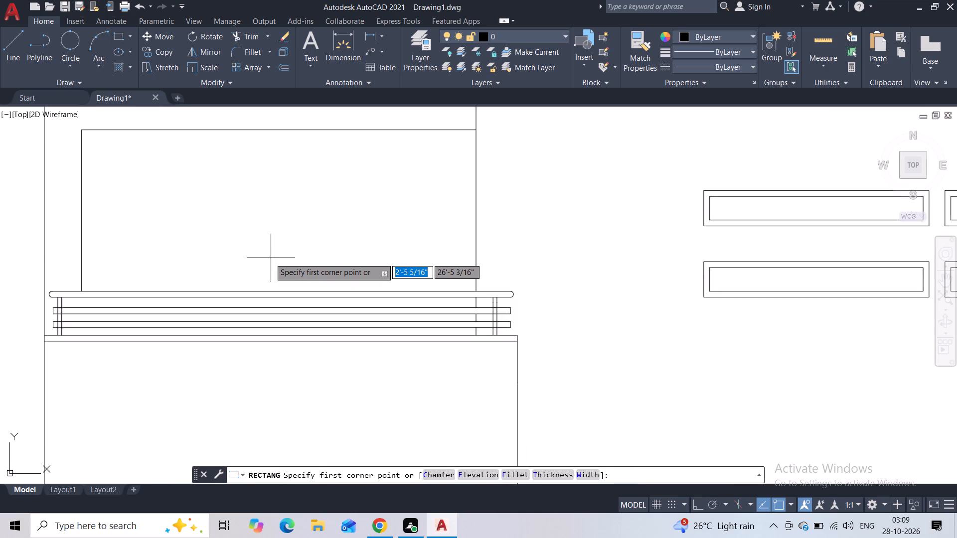
scroll(267, 260, "up", 1)
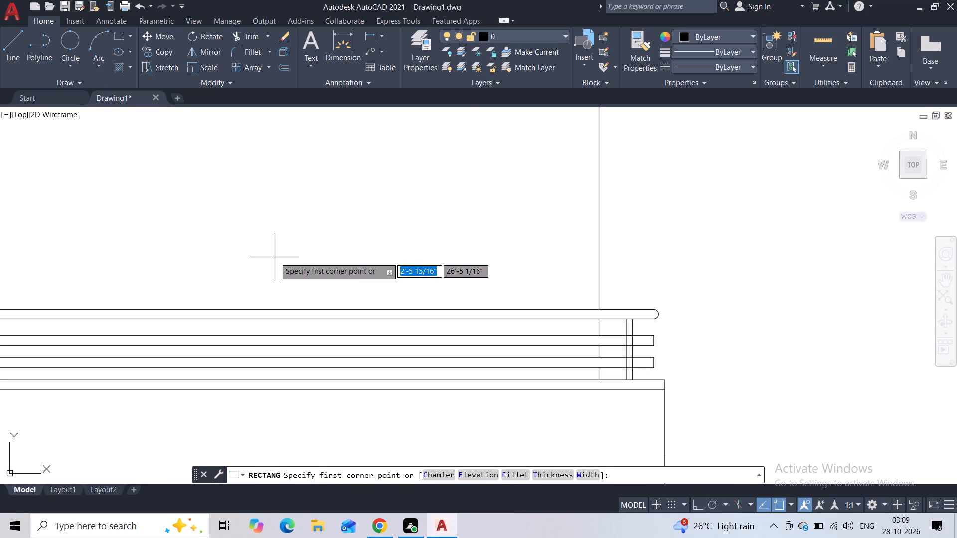
left_click(160, 393)
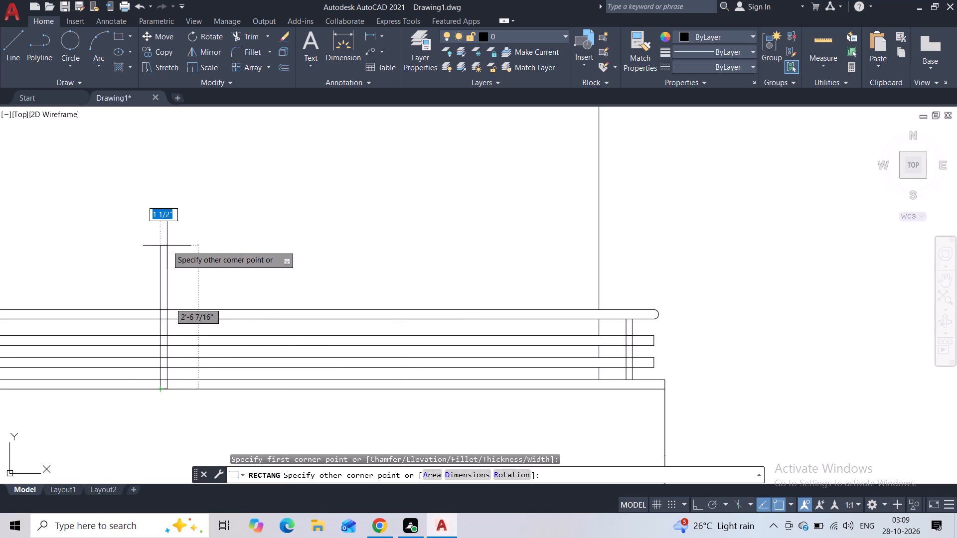
middle_click_drag(168, 241, 227, 297)
scroll(226, 295, "down", 1)
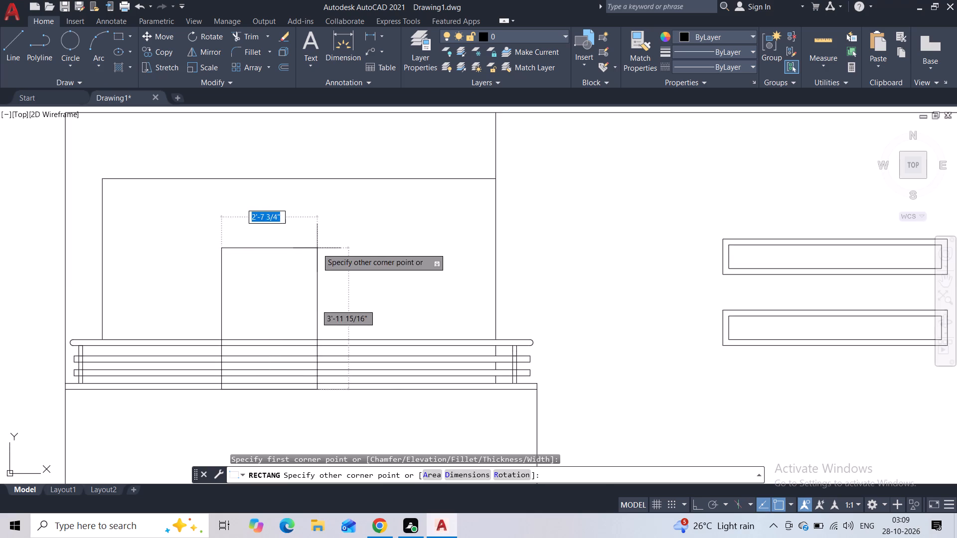
left_click(389, 244)
Offset the rectangle behind the railing 2" inward to form a frame.
left_click_drag(391, 226, 390, 234)
left_click_drag(373, 263, 372, 269)
left_click(290, 72)
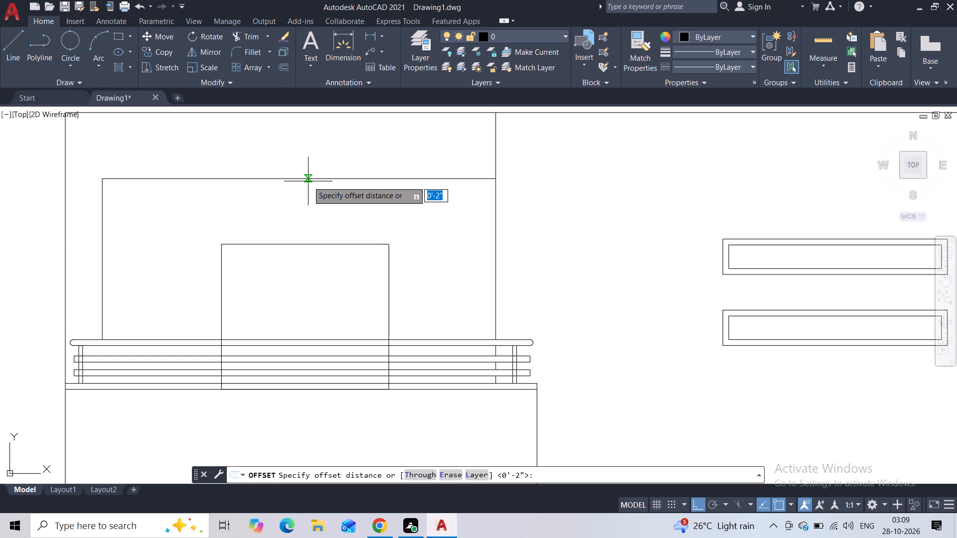
type("2\"")
key("Return")
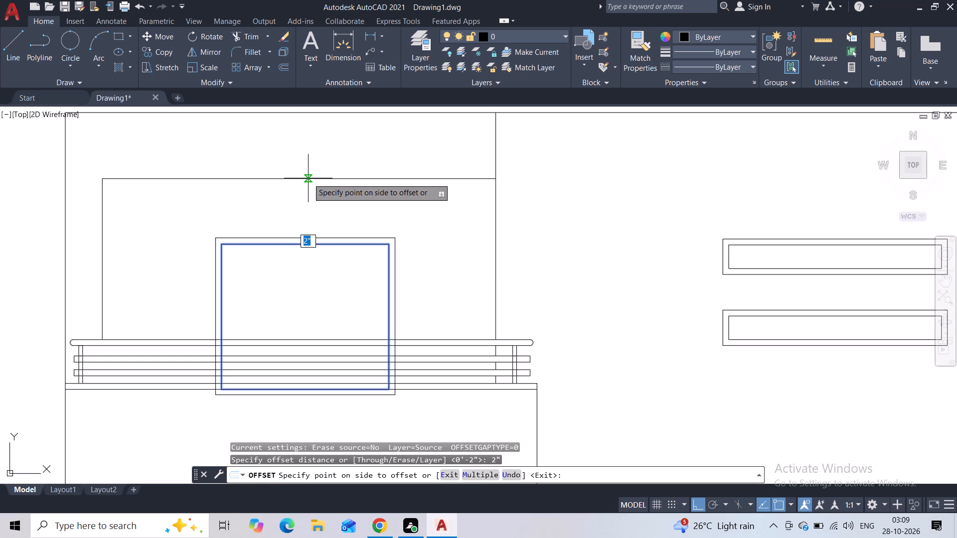
left_click(315, 272)
key("Escape")
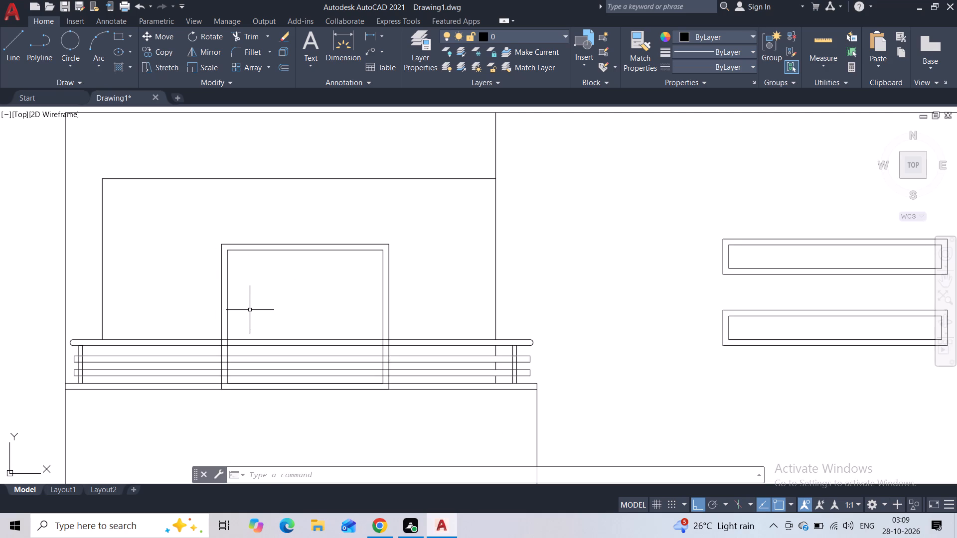
Trim the left side of the frame where it crosses the handrail, the two lower rails and the slab band.
scroll(243, 378, "up", 1)
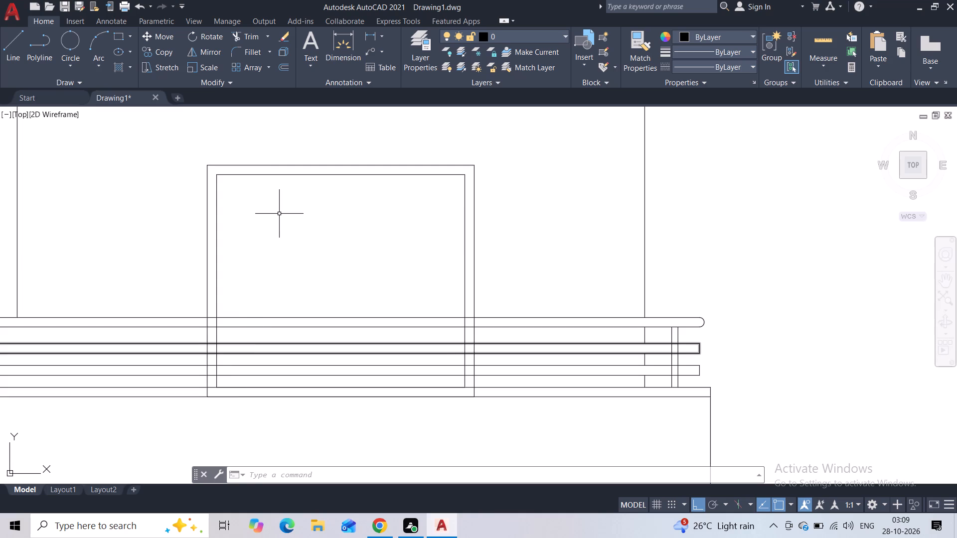
middle_click_drag(241, 281, 253, 240)
scroll(240, 288, "up", 1)
left_click(248, 38)
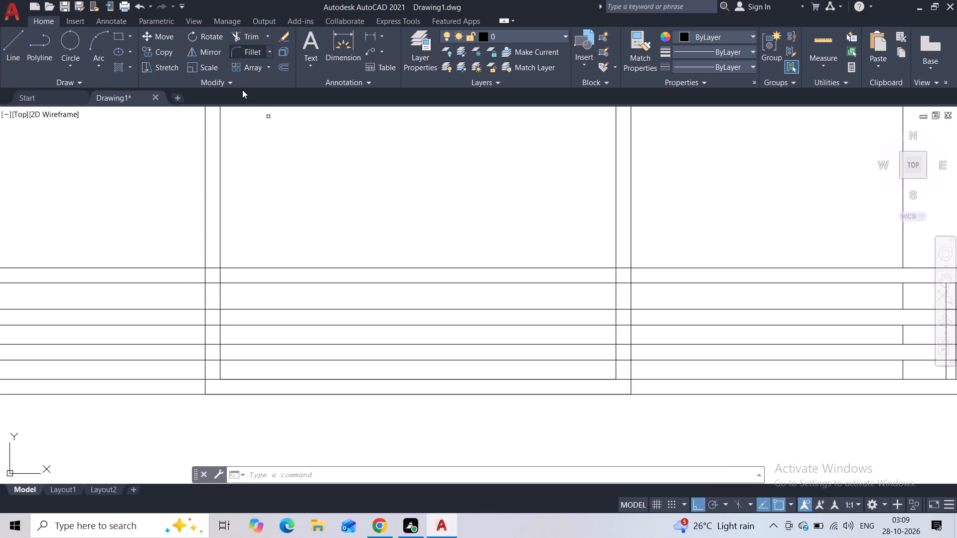
scroll(183, 280, "up", 2)
left_click_drag(305, 270, 187, 268)
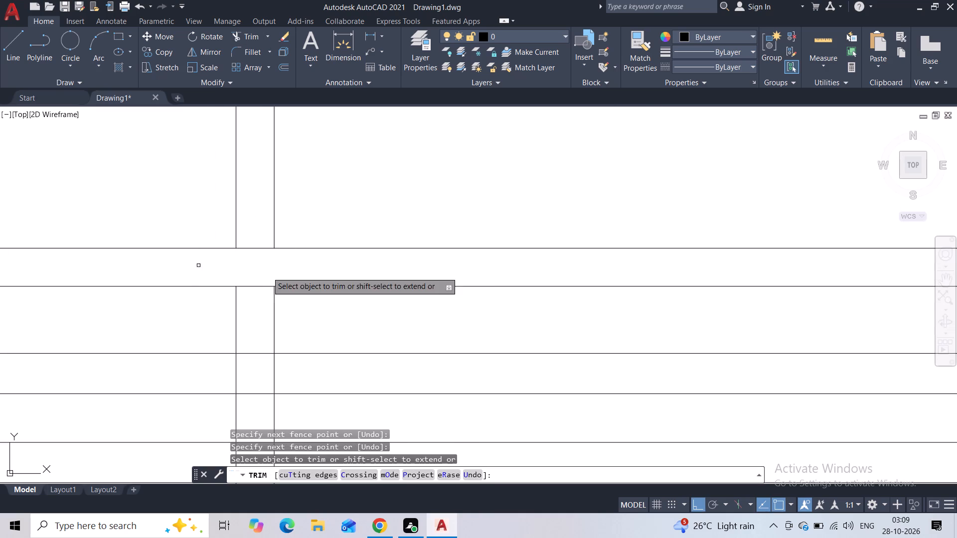
scroll(269, 274, "down", 1)
middle_click_drag(250, 235, 252, 229)
middle_click_drag(222, 239, 214, 151)
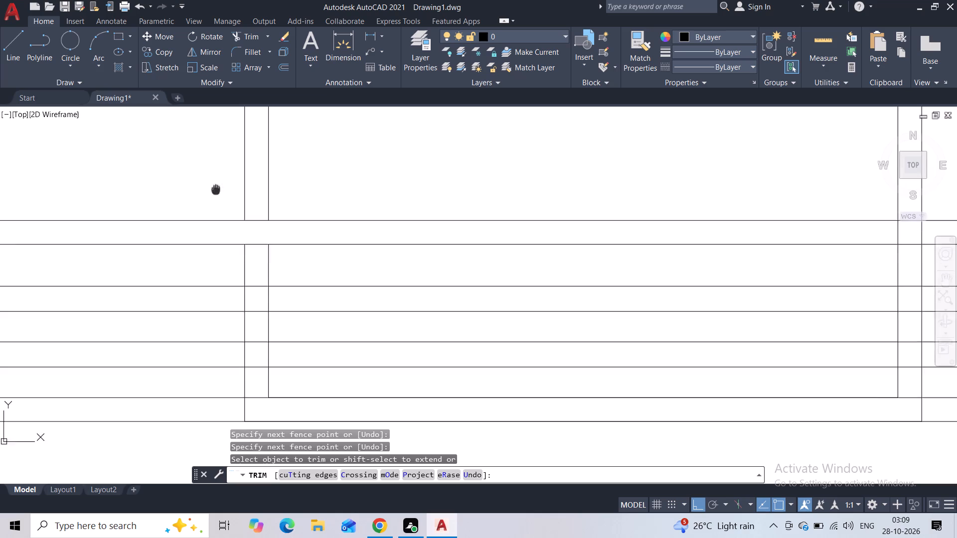
middle_click_drag(214, 151, 213, 129)
scroll(262, 239, "up", 2)
left_click_drag(274, 189, 198, 191)
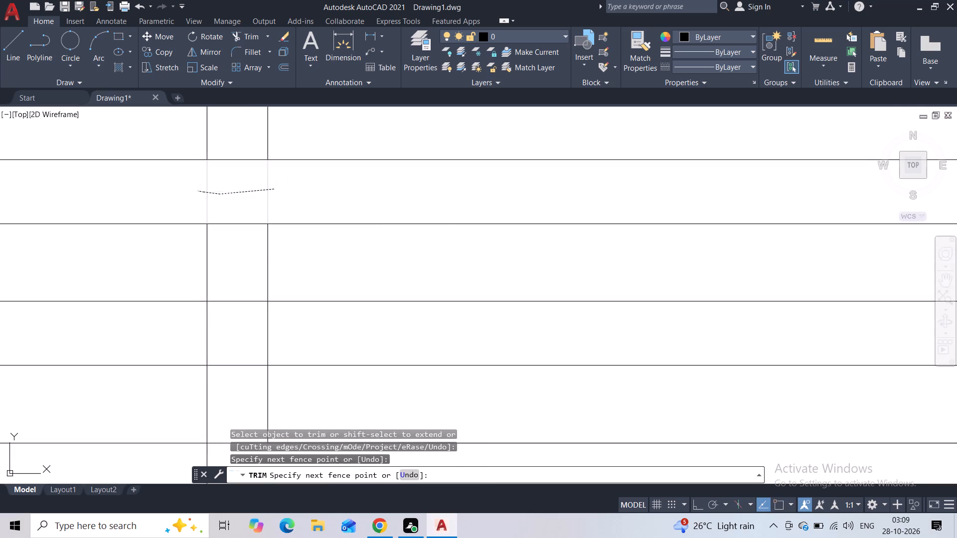
left_click_drag(281, 326, 17, 308)
scroll(231, 318, "down", 1)
middle_click_drag(229, 321, 221, 314)
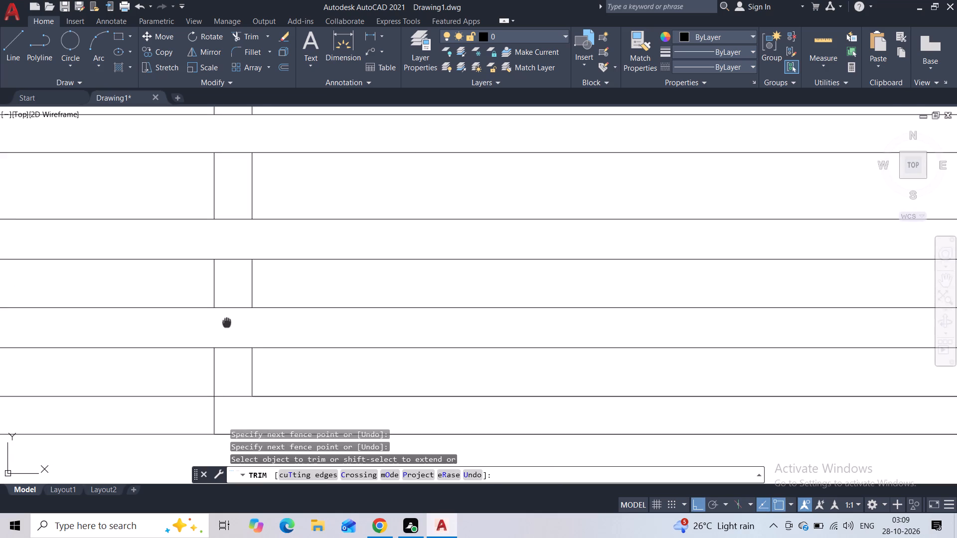
middle_click_drag(221, 314, 213, 208)
left_click_drag(226, 299, 138, 287)
scroll(285, 259, "down", 1)
Trim the right side of the frame where it crosses the slab band, the two lower rails and the handrail.
middle_click_drag(285, 259, 79, 273)
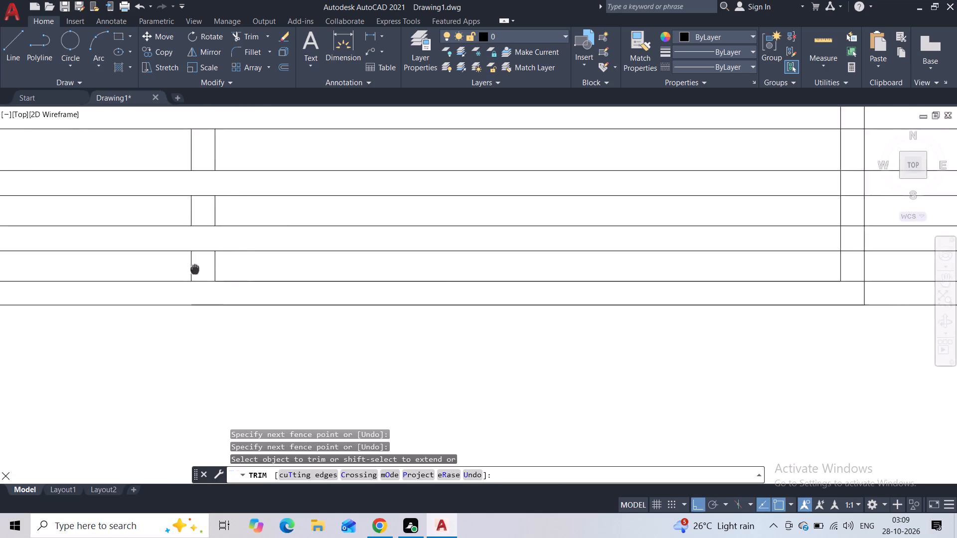
middle_click_drag(79, 273, 76, 273)
left_click_drag(707, 303, 706, 303)
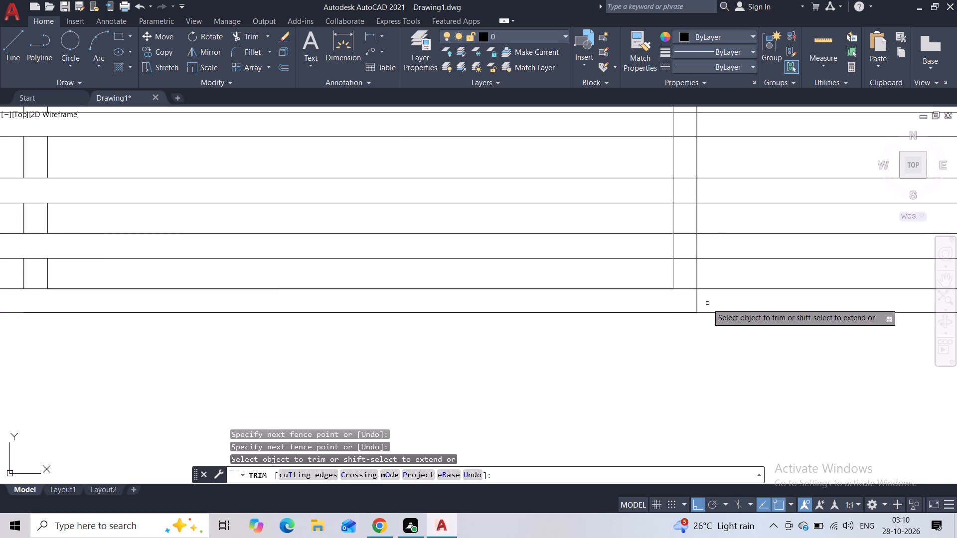
left_click_drag(706, 303, 664, 303)
left_click_drag(716, 244, 661, 246)
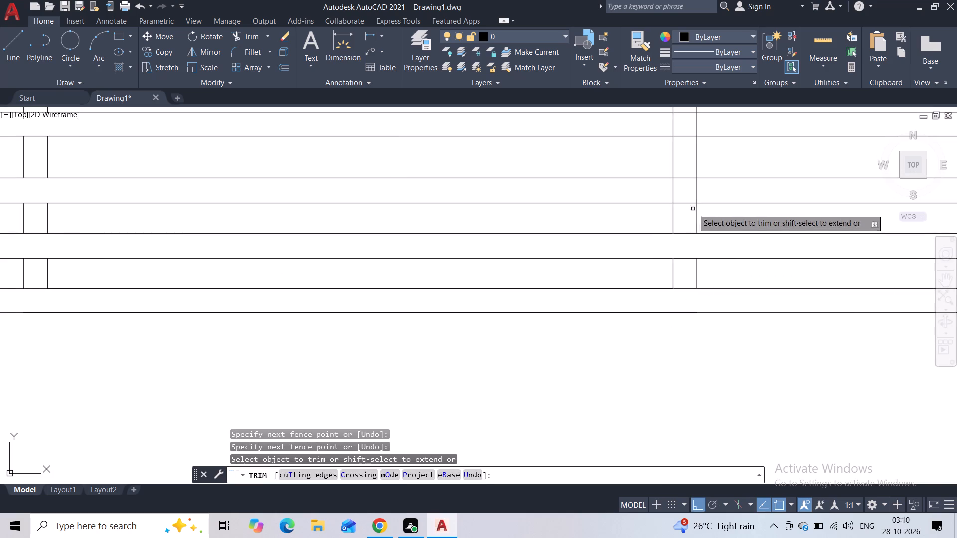
left_click_drag(708, 183, 656, 194)
left_click_drag(705, 127, 654, 126)
scroll(656, 157, "down", 1)
middle_click_drag(655, 157, 644, 287)
scroll(621, 238, "down", 1)
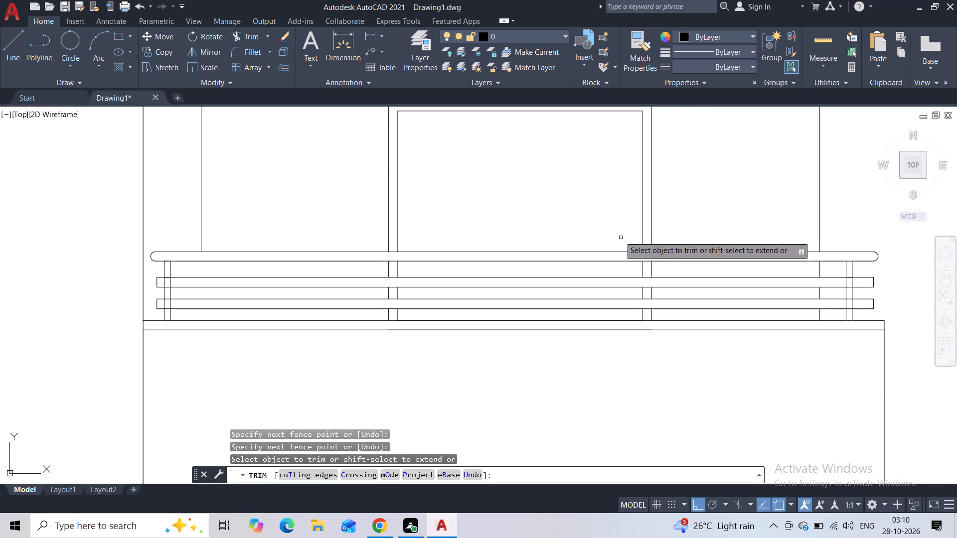
middle_click_drag(598, 200, 589, 270)
key("Escape")
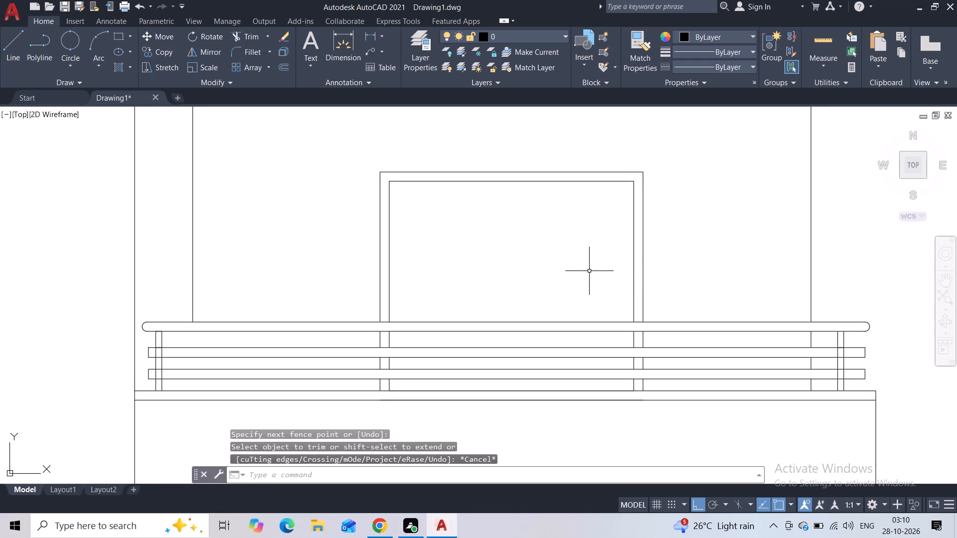
Draw a vertical centre line from the midpoint of the inner frame's top edge down to the slab's top line.
left_click(20, 56)
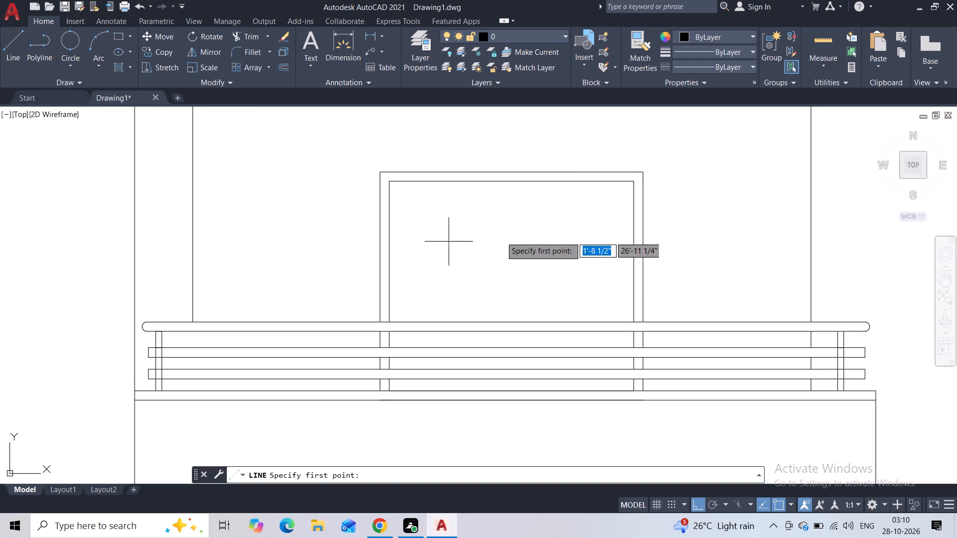
left_click(509, 184)
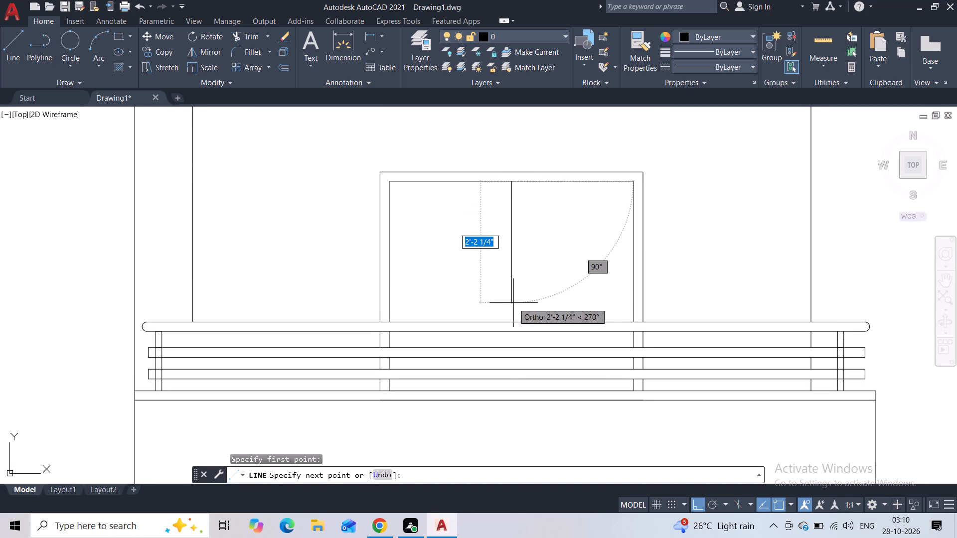
middle_click_drag(513, 303, 503, 279)
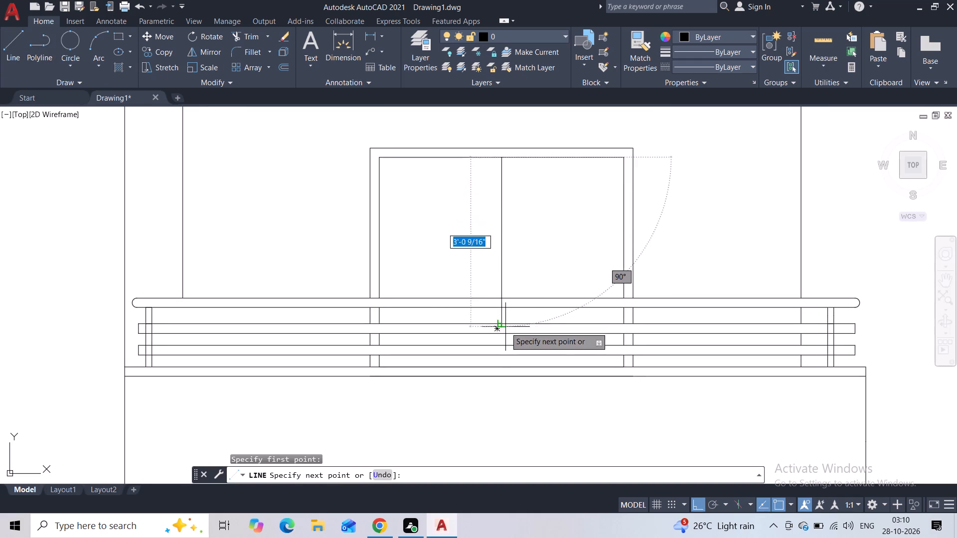
left_click(499, 367)
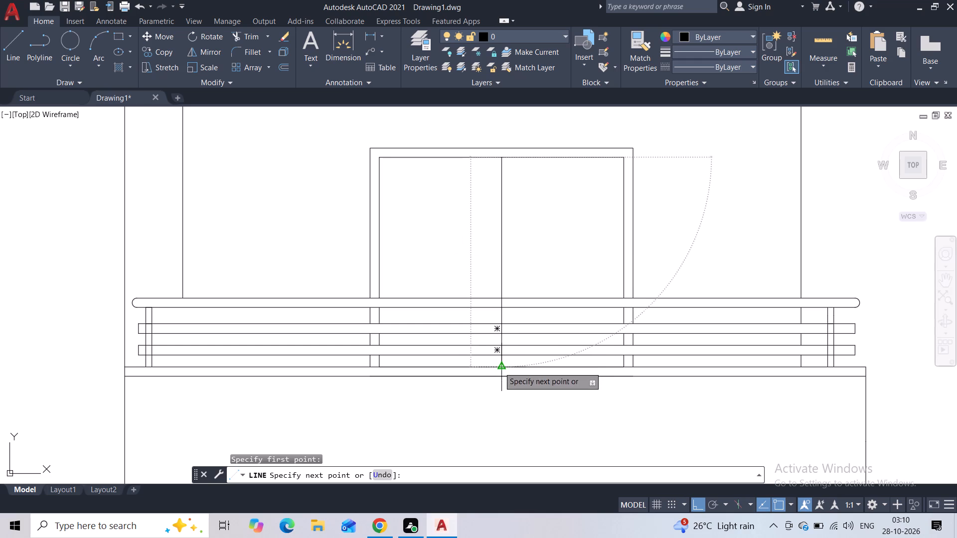
Offset the frame's vertical centre line 2" to the left to form a mullion.
key("Escape")
left_click(510, 267)
left_click_drag(490, 269, 480, 269)
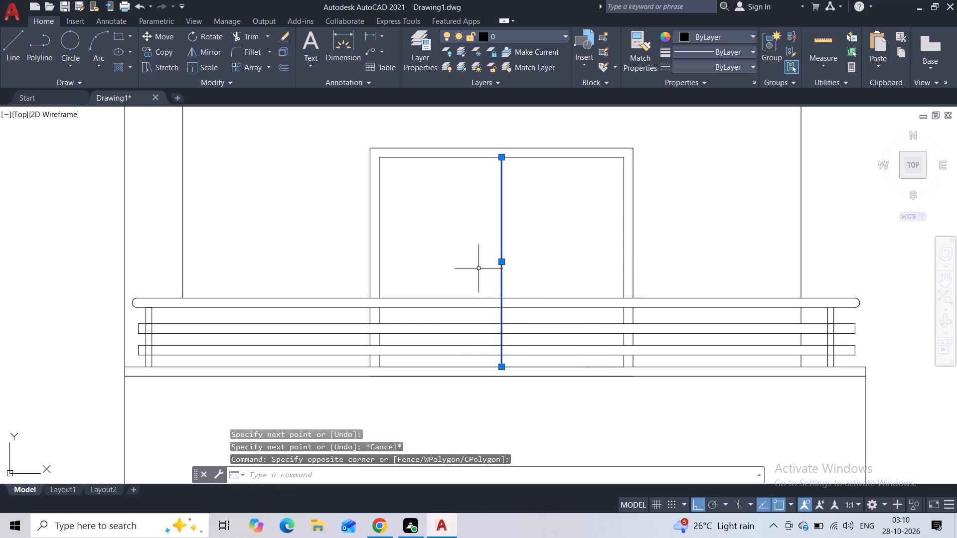
left_click(281, 65)
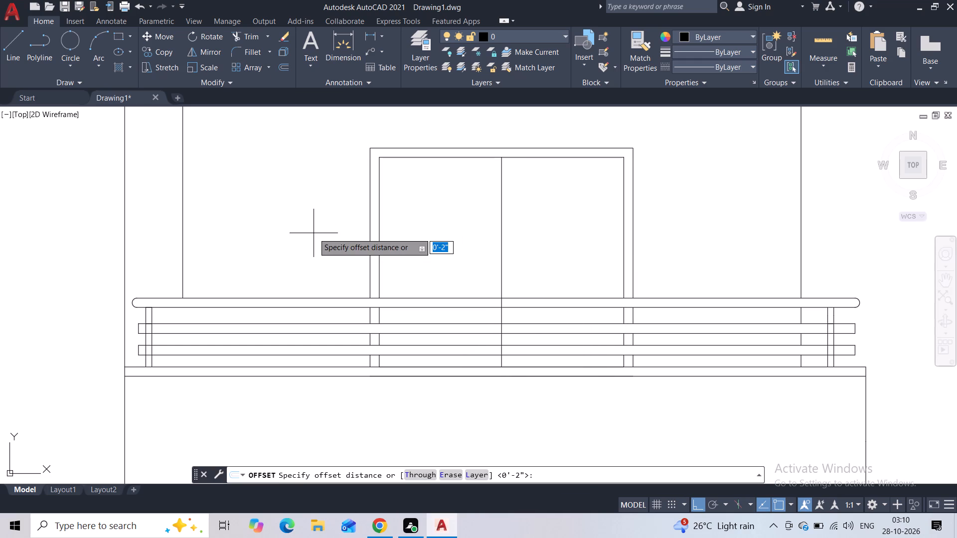
type("2\"")
key("Return")
left_click(316, 233)
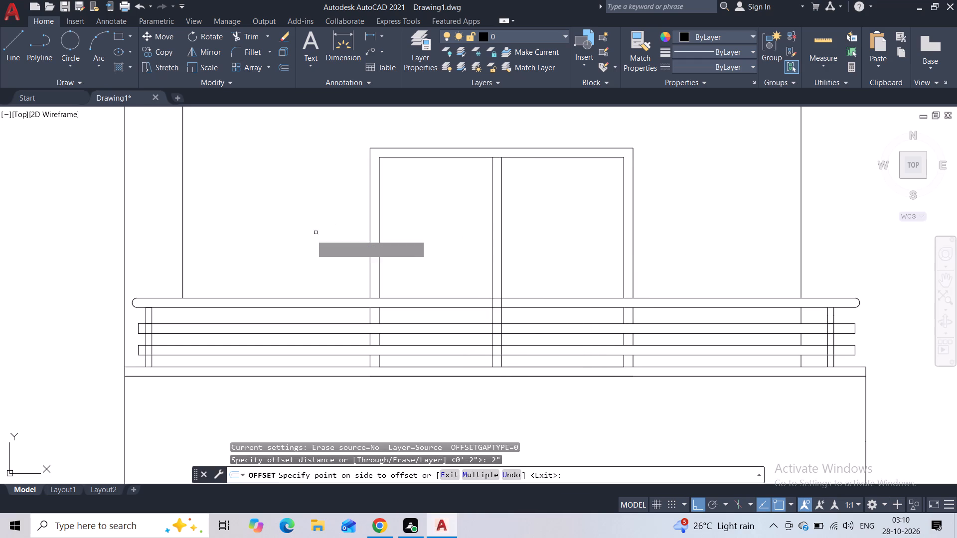
key("Escape")
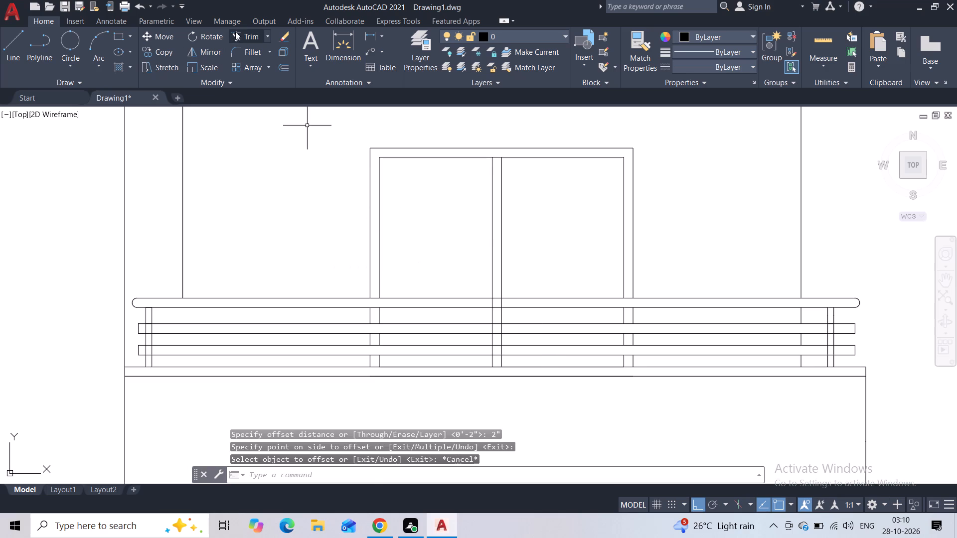
Trim both mullion lines where they cross the handrail and the two lower rails.
left_click(241, 31)
scroll(463, 310, "up", 2)
left_click_drag(587, 289, 476, 282)
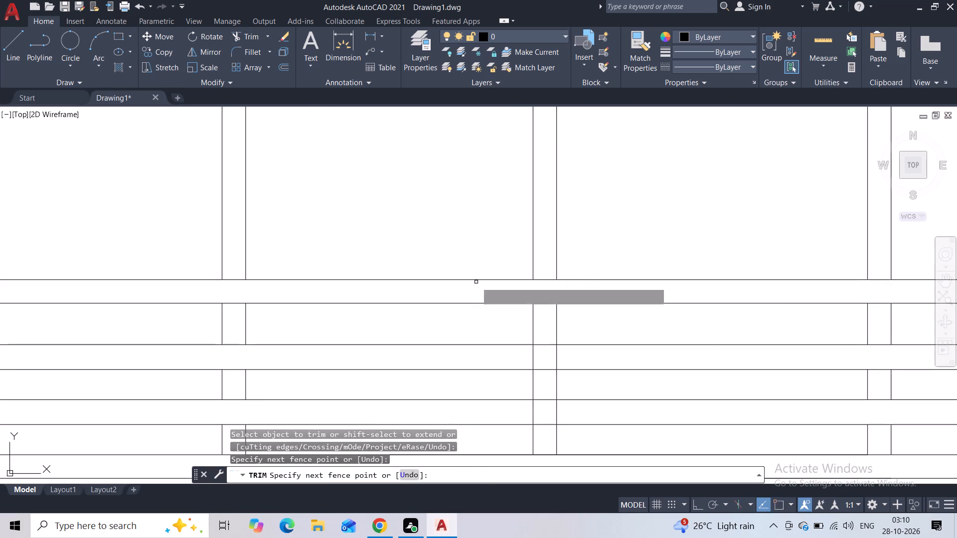
left_click_drag(542, 355, 498, 354)
left_click_drag(572, 356, 524, 359)
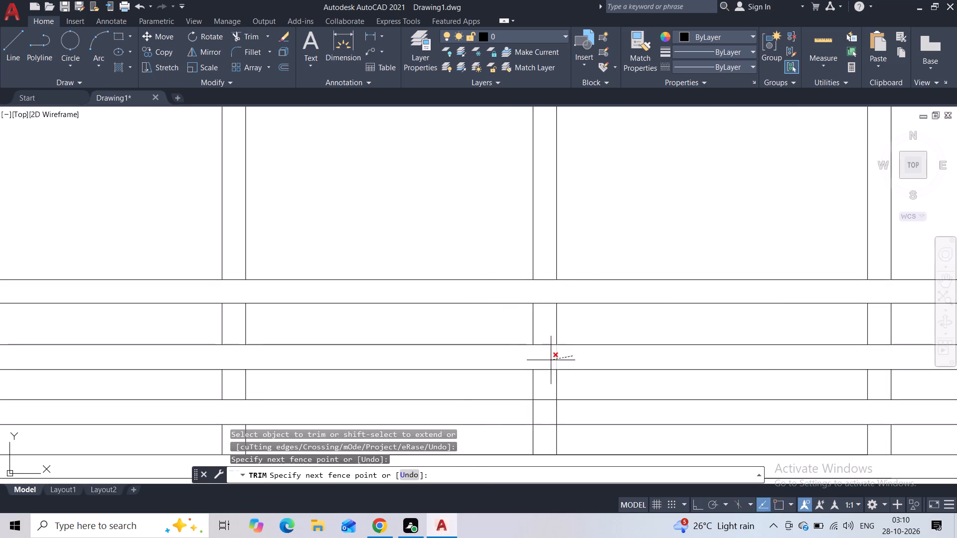
middle_click_drag(521, 357, 445, 192)
left_click_drag(491, 244, 448, 250)
key("Escape")
Draw a roof band outline from the building's top left corner, 4" up, across the full width, and down to the top right corner.
scroll(447, 251, "down", 3)
middle_click_drag(458, 188, 458, 258)
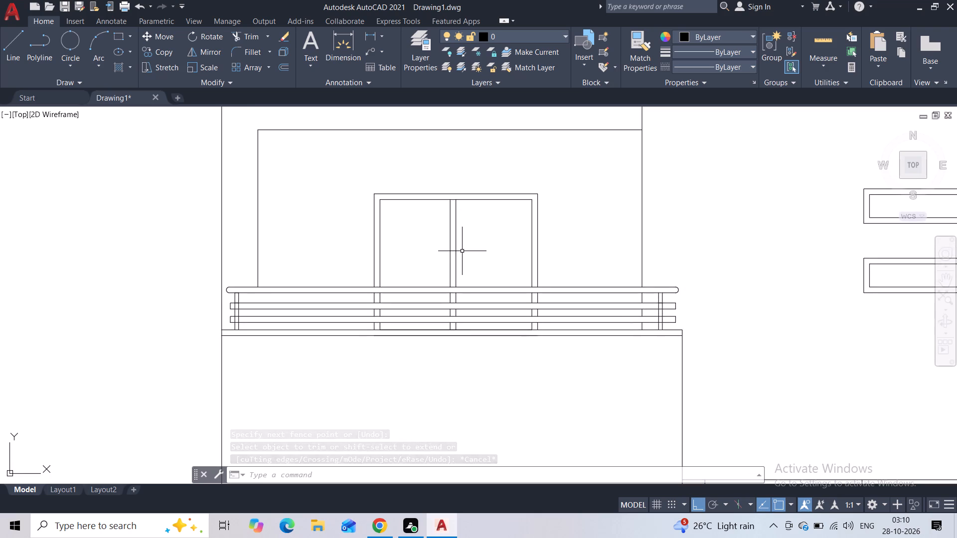
middle_click_drag(465, 233, 438, 366)
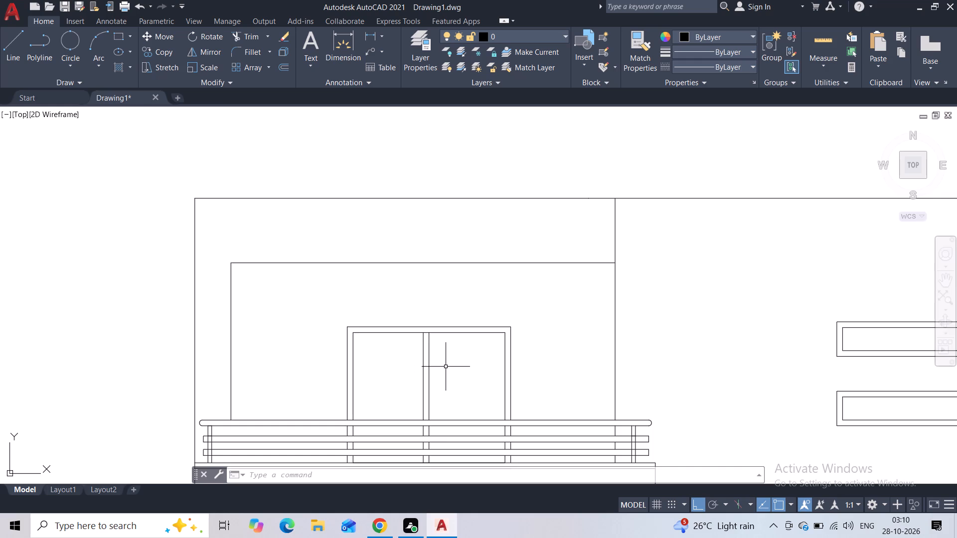
left_click(12, 61)
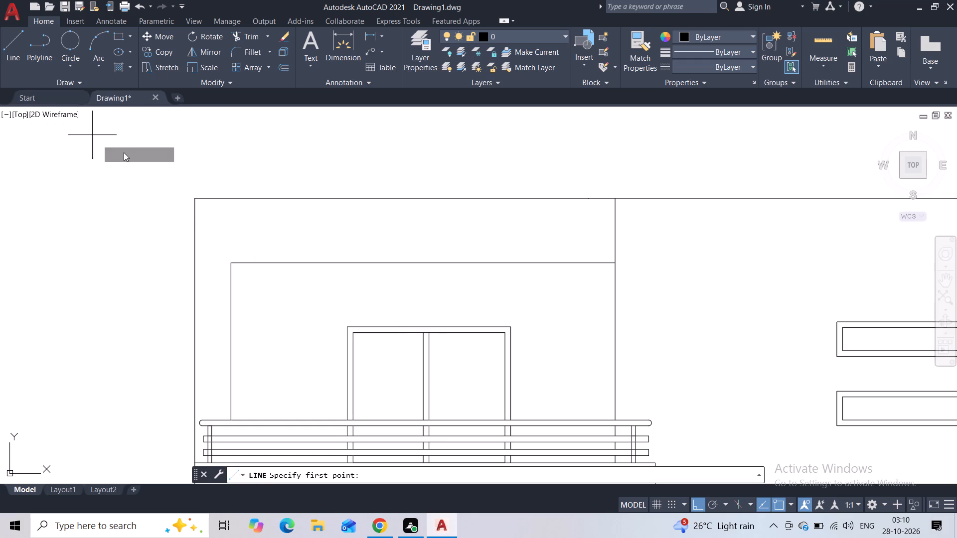
left_click(197, 198)
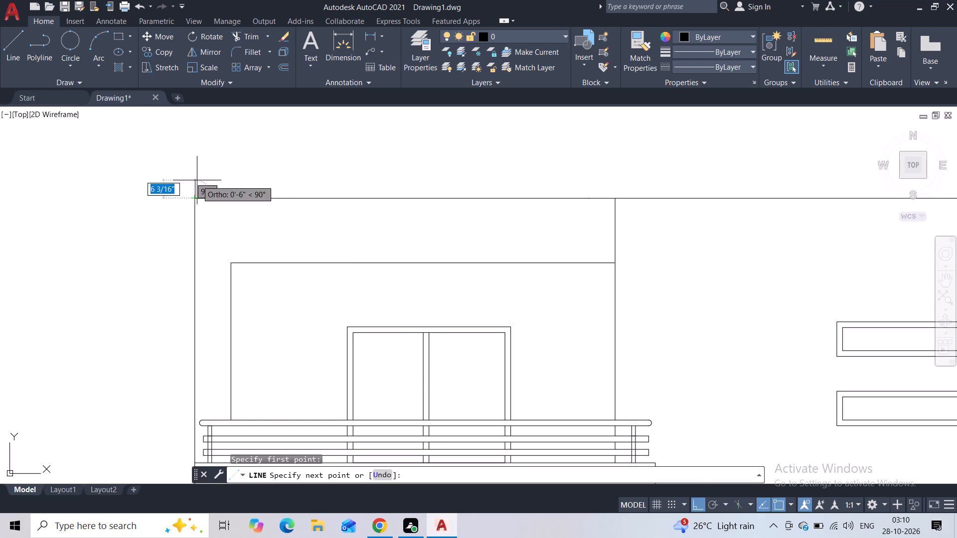
type("4\"")
key("Return")
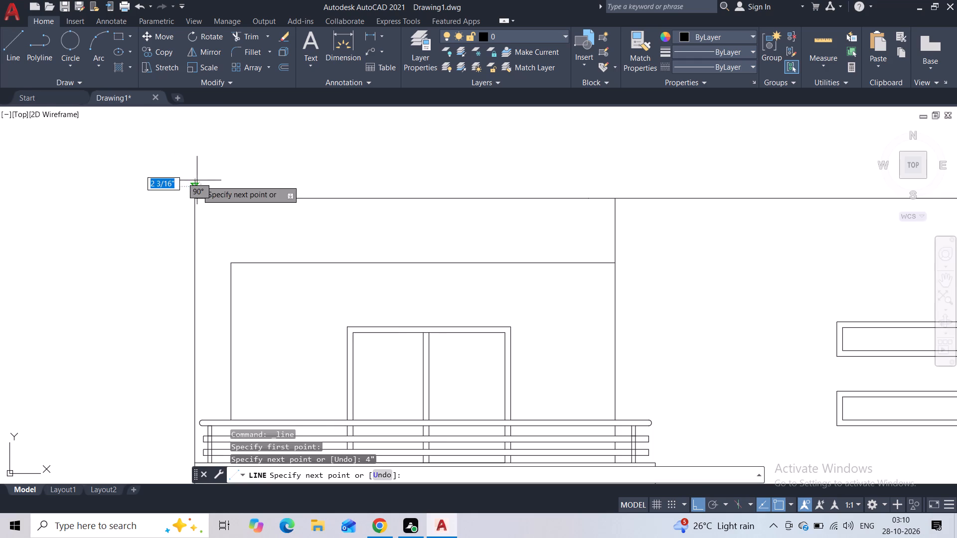
scroll(287, 179, "down", 1)
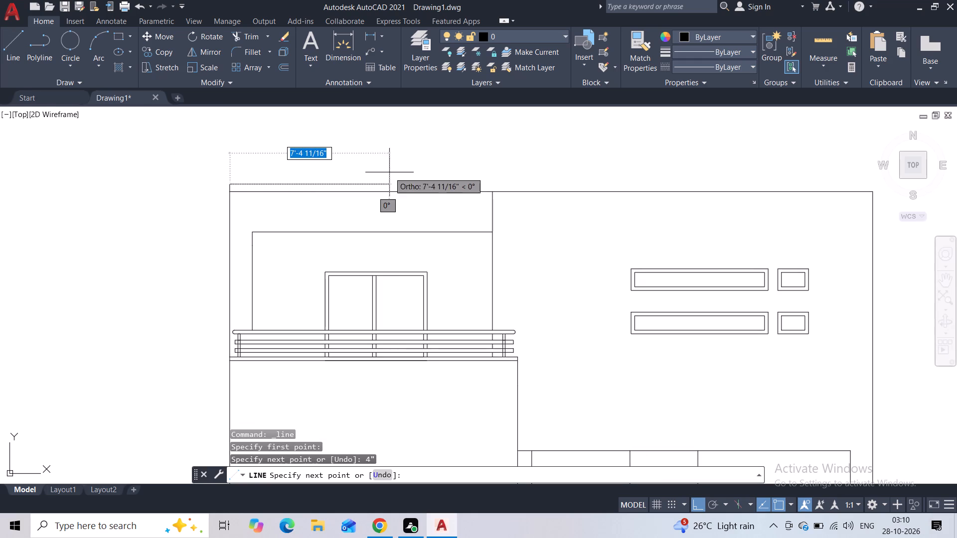
middle_click_drag(389, 176, 173, 227)
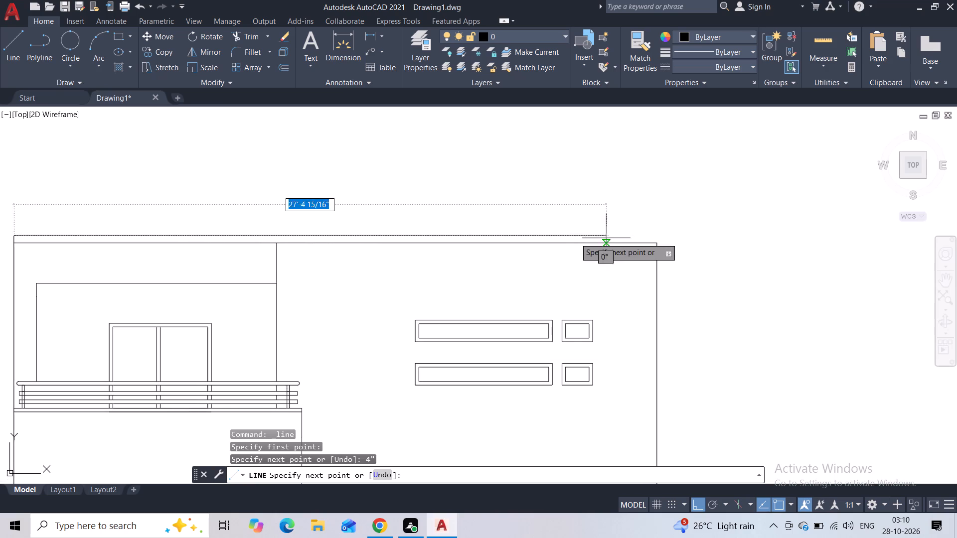
left_click(658, 238)
left_click(659, 244)
key("Escape")
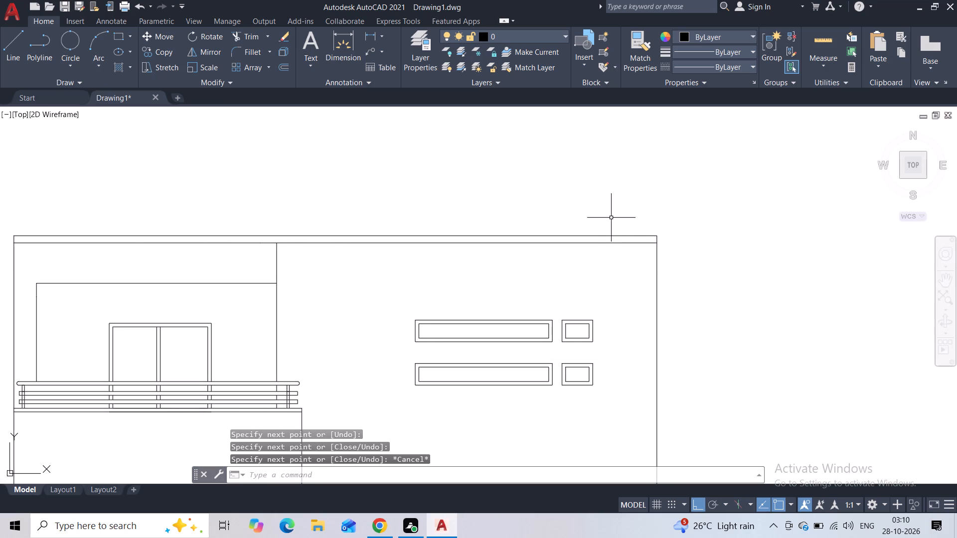
Offset the roof band's top line 3" upward.
left_click(608, 235)
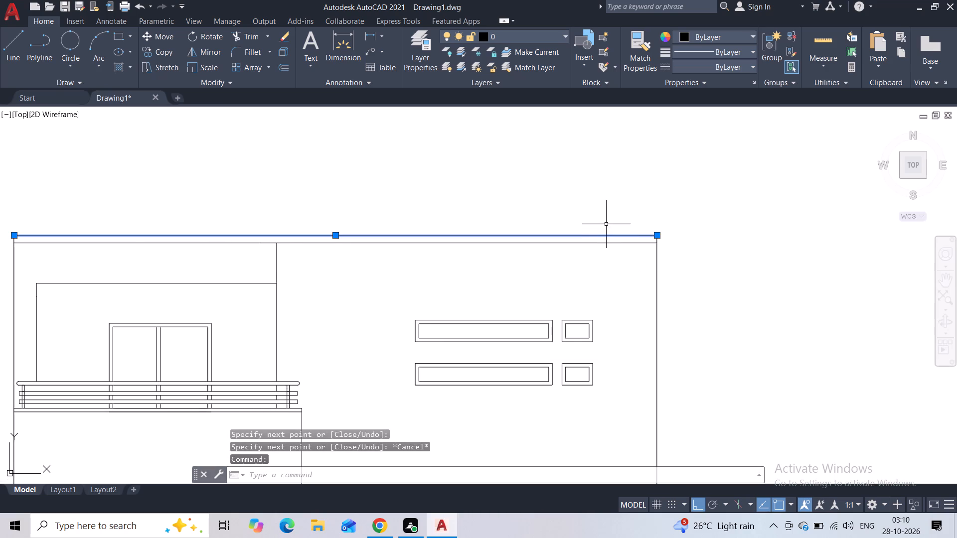
left_click(285, 69)
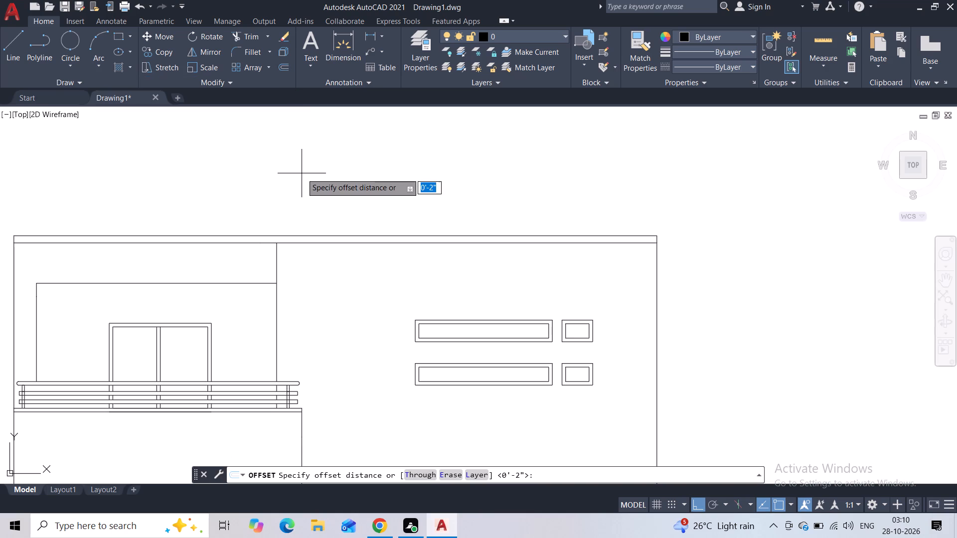
type("3\"")
key("Return")
left_click(305, 173)
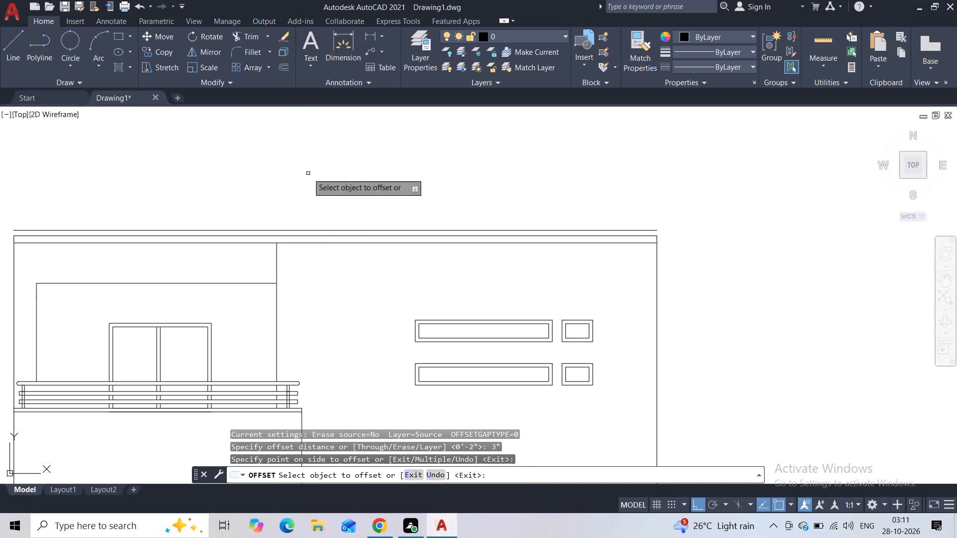
middle_click_drag(90, 228, 142, 199)
key("Escape")
Close the left and right ends of the upper roof strip with short vertical lines down to the band below.
left_click(10, 59)
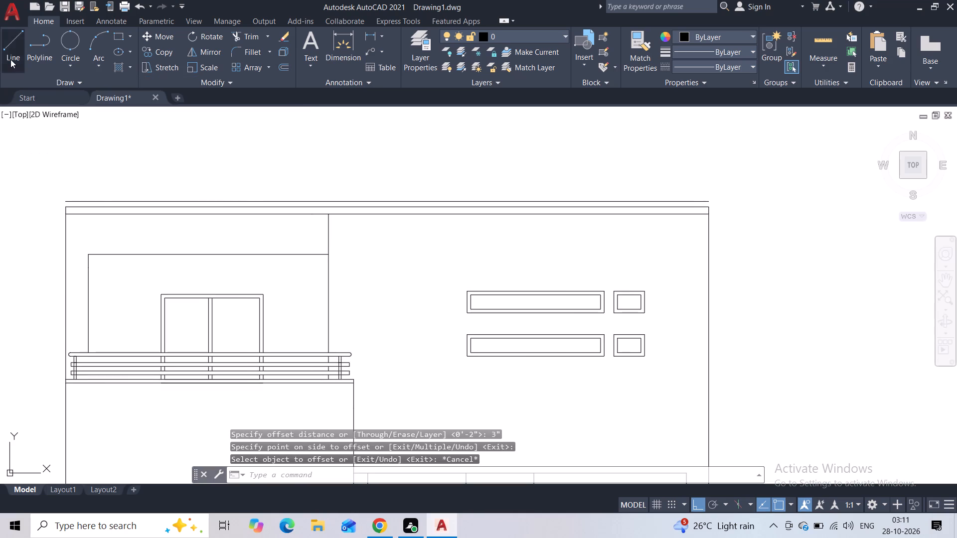
scroll(66, 189, "up", 3)
left_click(55, 239)
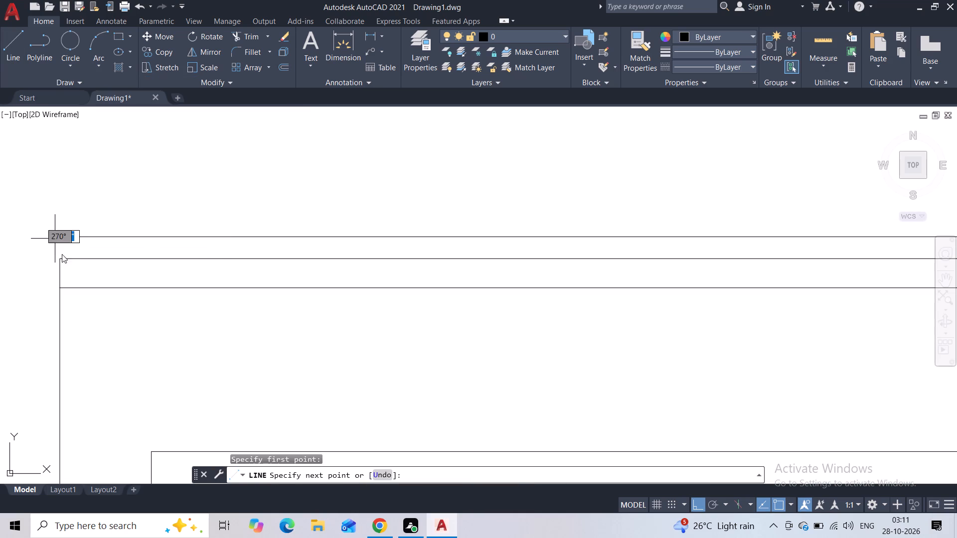
left_click(64, 259)
key("Escape")
scroll(155, 267, "down", 3)
middle_click_drag(901, 256, 651, 290)
scroll(513, 299, "up", 4)
key("space")
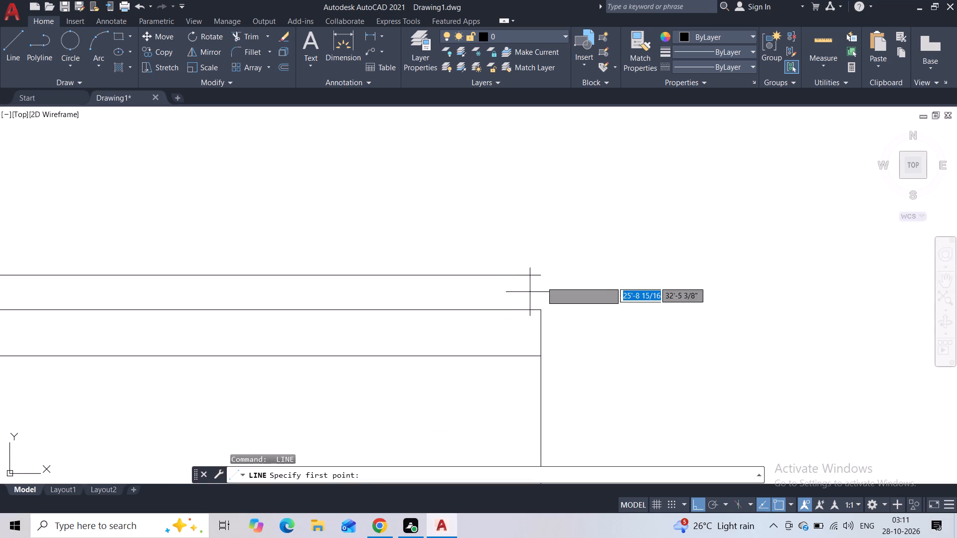
left_click(543, 277)
left_click(548, 310)
key("Escape")
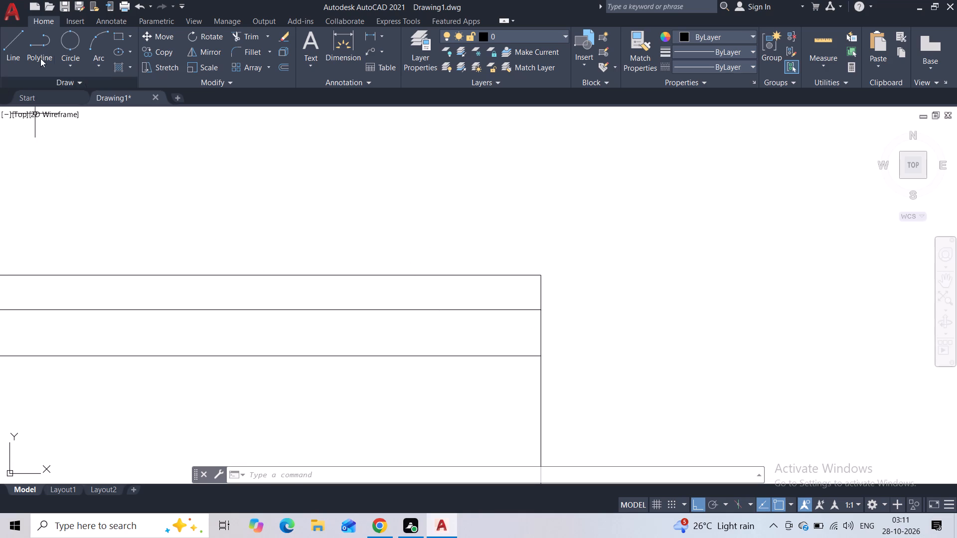
Draw two adjoining narrow rectangles outside the roof band's right end, about 1 1/4" by 12" and 1 5/8" by 1'-6", with tops aligned.
left_click(120, 39)
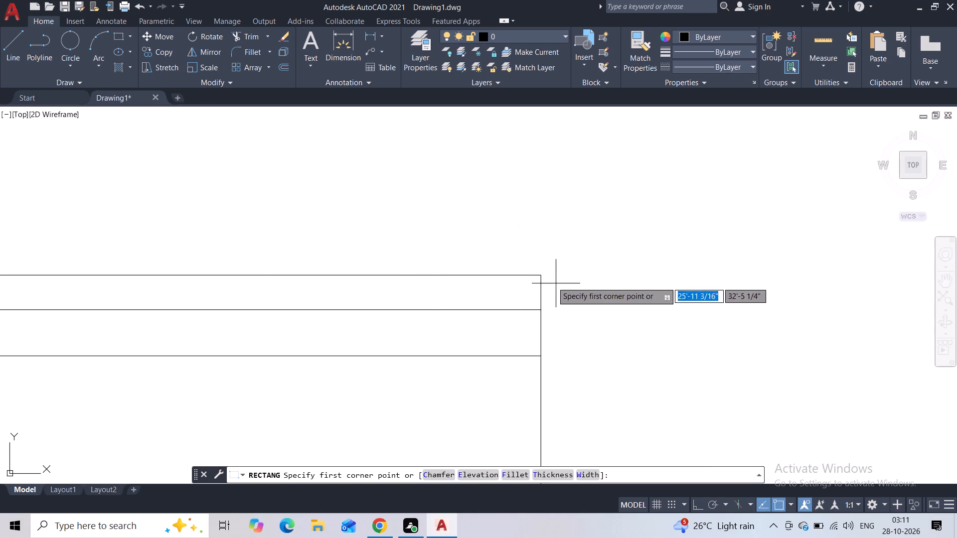
left_click(540, 274)
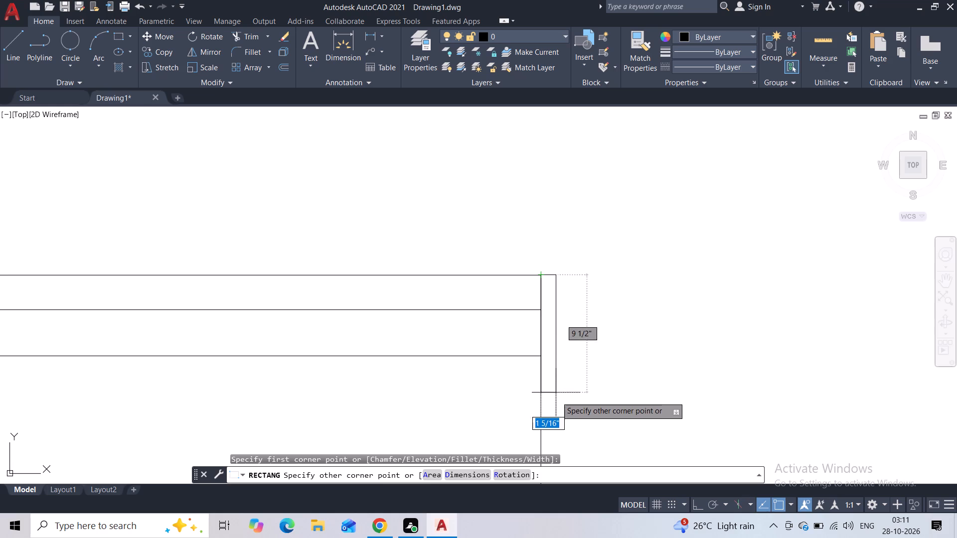
middle_click_drag(558, 405, 537, 316)
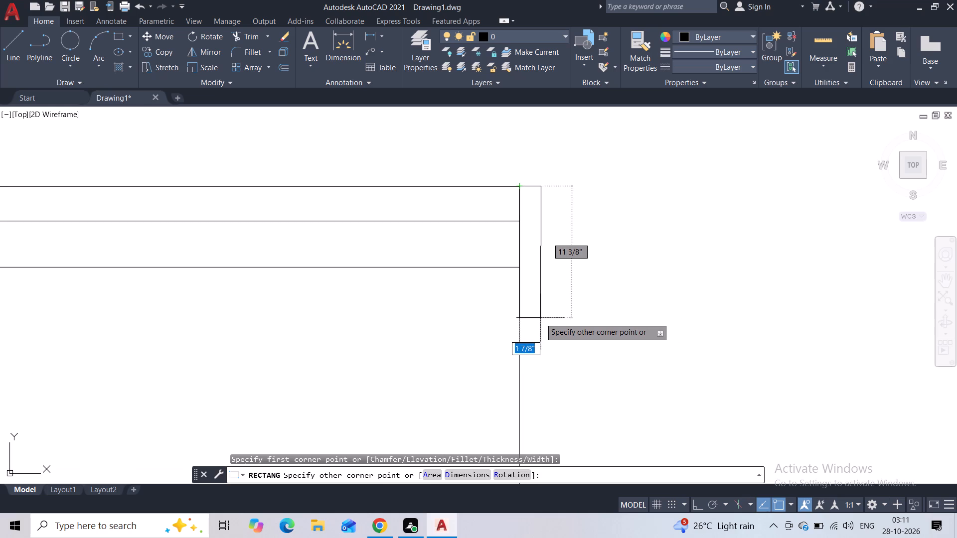
left_click(534, 321)
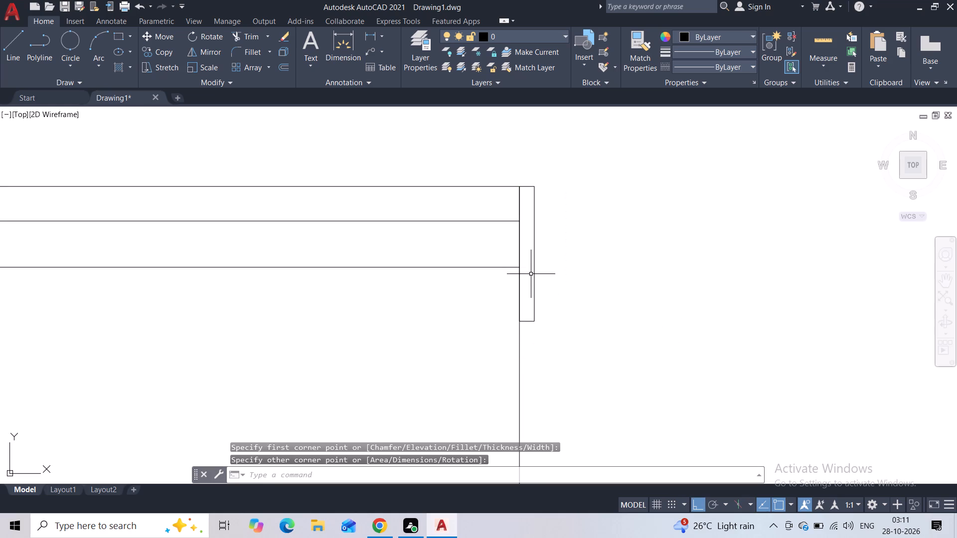
key("space")
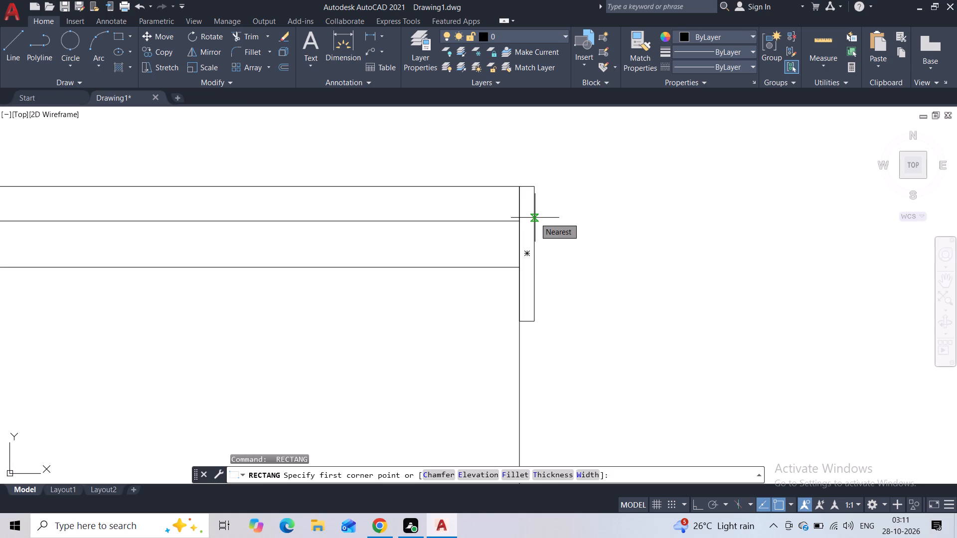
left_click(533, 189)
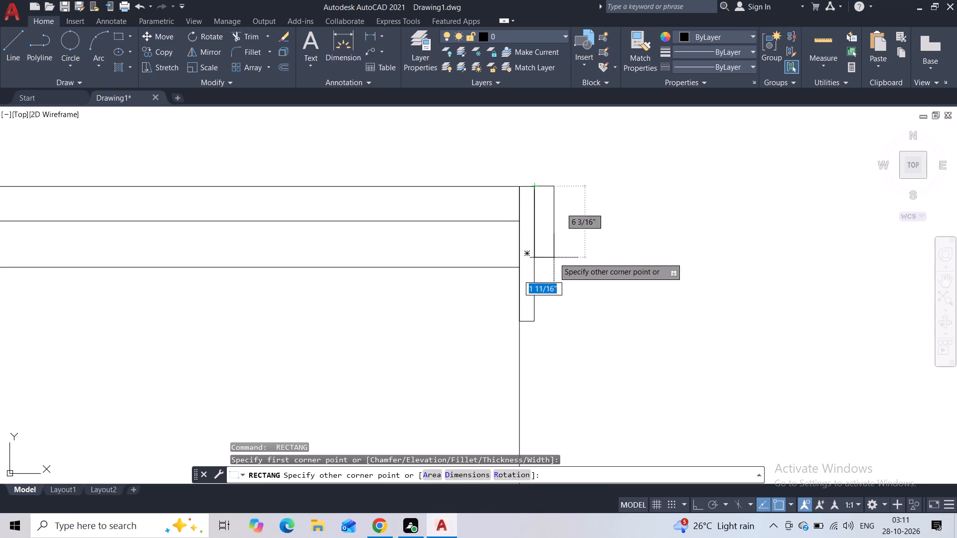
left_click(553, 395)
Draw a narrow rectangle about 1" wide and 9 3/4" tall outside the roof band's left end, starting at its top corner.
scroll(494, 373, "down", 2)
middle_click_drag(443, 364, 769, 296)
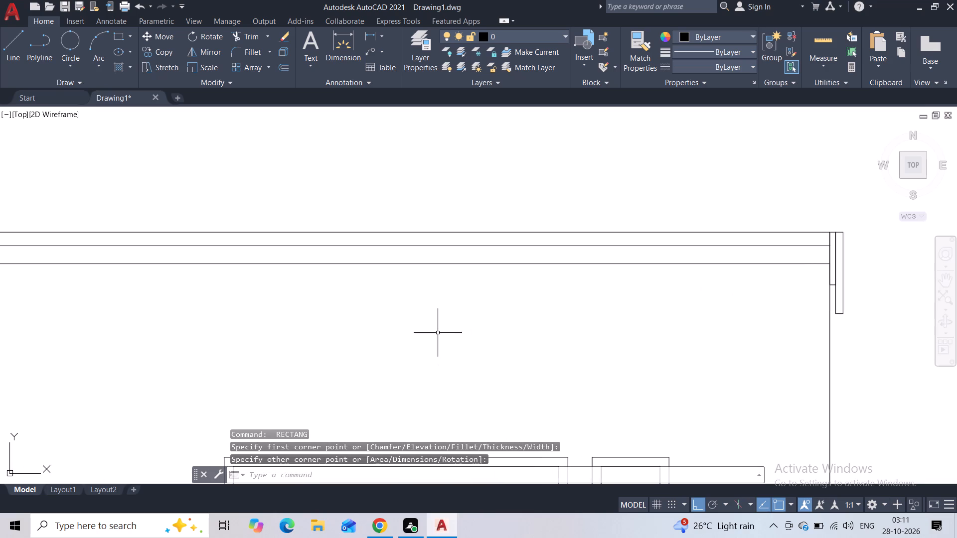
scroll(311, 348, "down", 1)
middle_click_drag(246, 333, 602, 272)
middle_click_drag(321, 276, 754, 315)
scroll(735, 315, "down", 1)
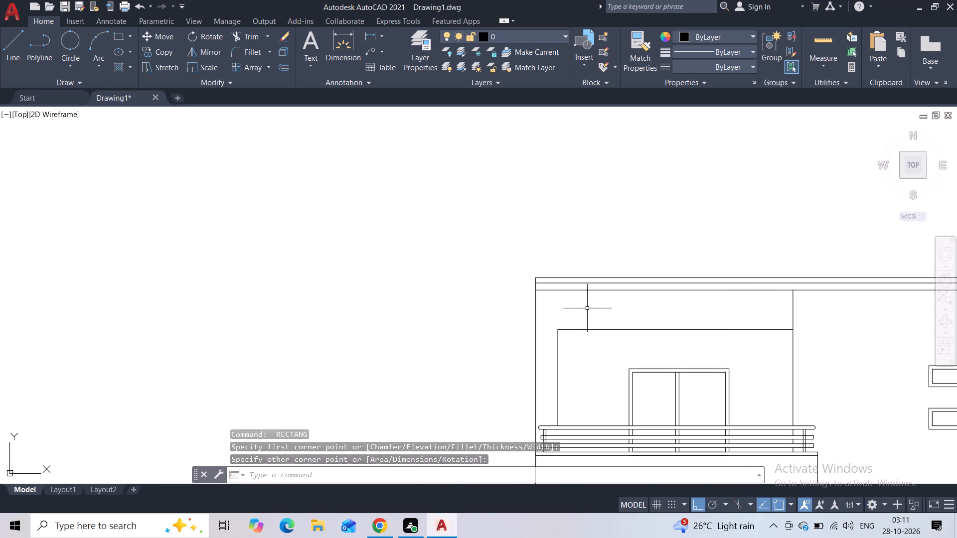
scroll(564, 304, "up", 2)
key("space")
scroll(505, 262, "up", 3)
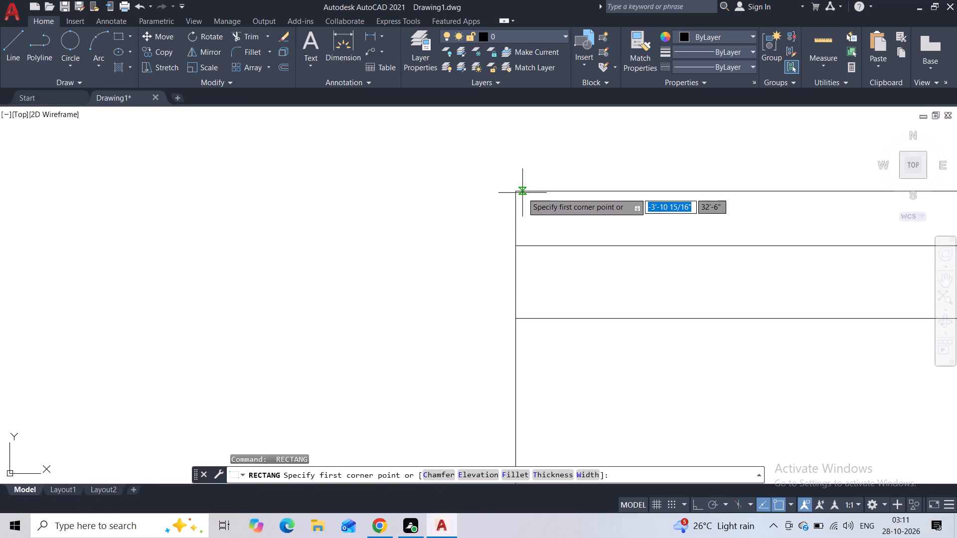
left_click(514, 197)
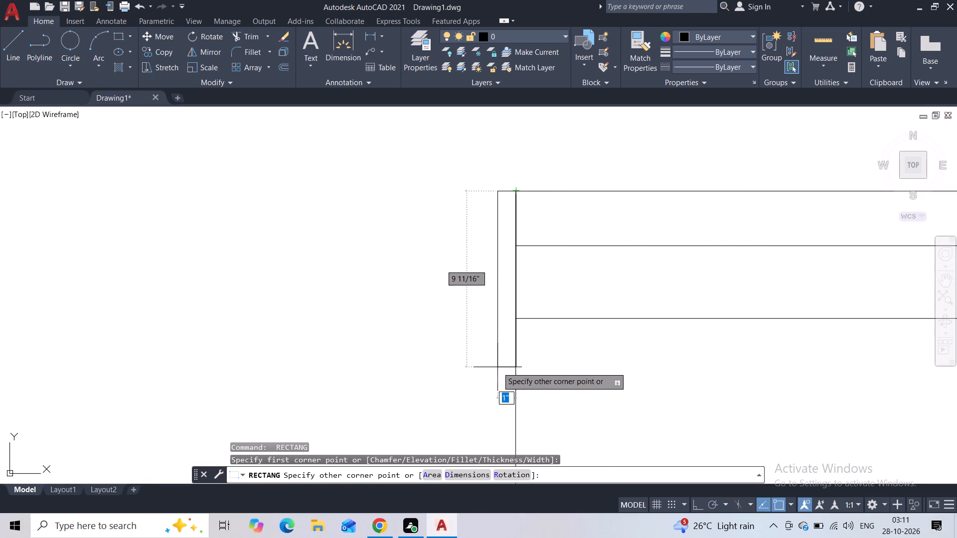
left_click(498, 369)
Draw a second, taller rectangle about 1 1/4" wide and 12" tall against the outer side of the left end rectangle, with tops aligned.
key("space")
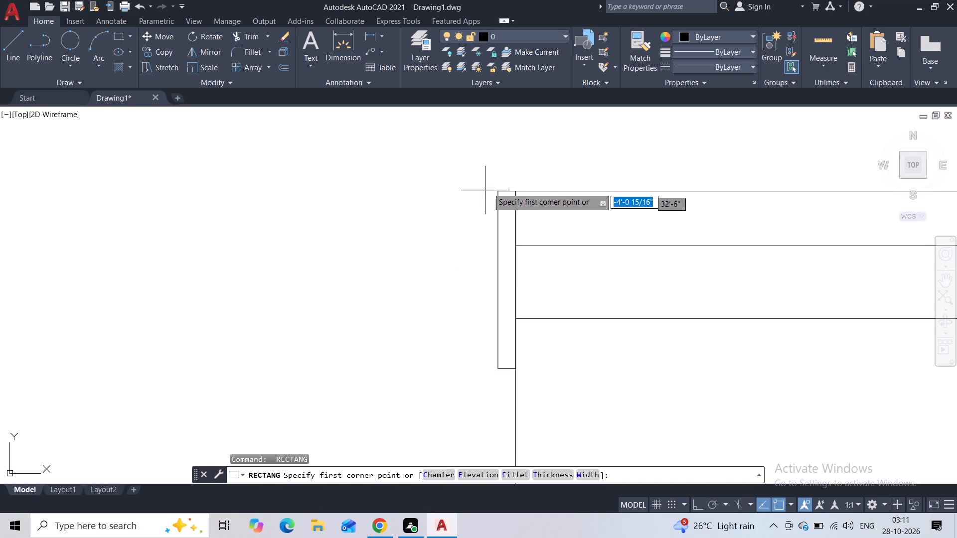
left_click(500, 193)
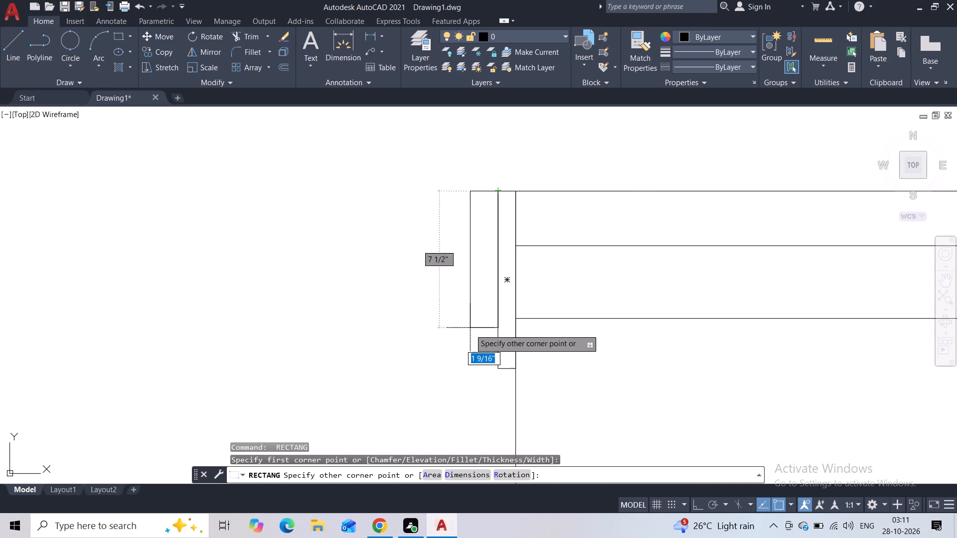
left_click(476, 407)
scroll(478, 400, "down", 4)
middle_click_drag(478, 392, 478, 392)
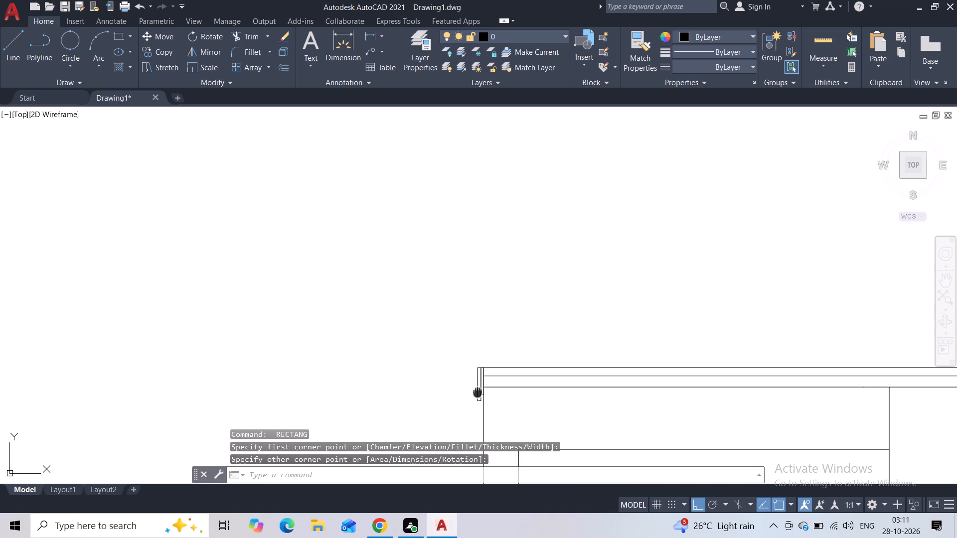
middle_click_drag(478, 392, 212, 211)
scroll(245, 224, "down", 1)
middle_click_drag(380, 286, 318, 247)
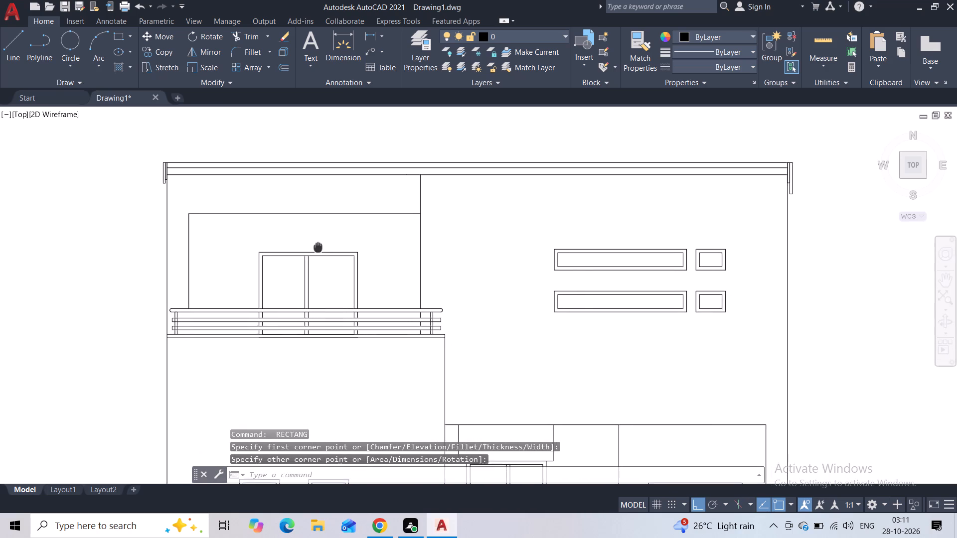
Draw an awning outline projecting about 2'-9" from the left wall at window-top level, with a short vertical front and sloped top.
middle_click_drag(318, 247, 314, 159)
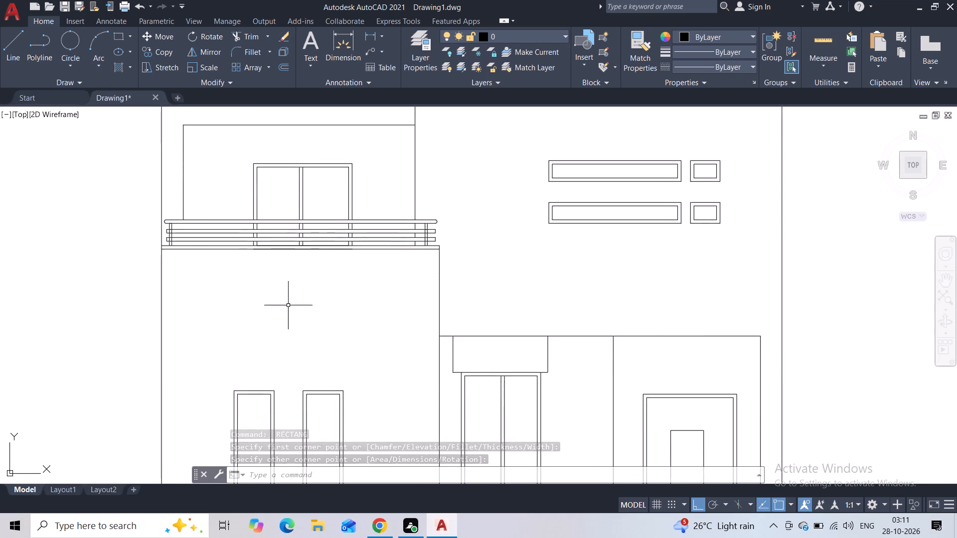
middle_click_drag(283, 321, 336, 201)
scroll(286, 299, "up", 1)
scroll(336, 201, "down", 1)
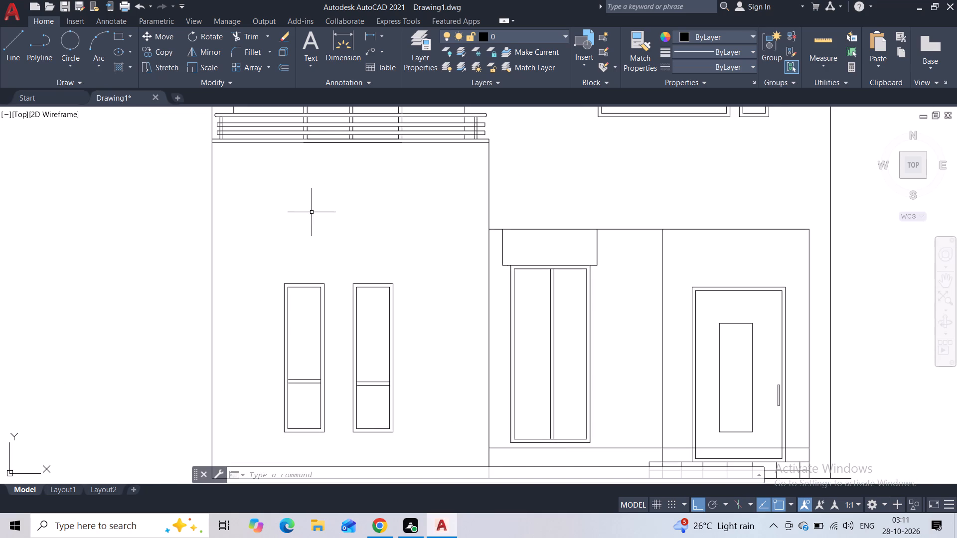
left_click(19, 57)
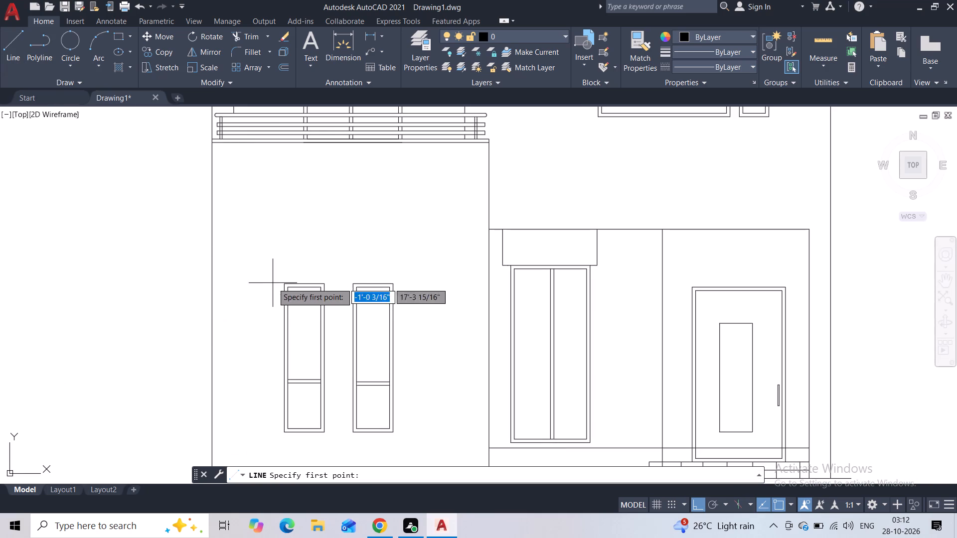
left_click(213, 285)
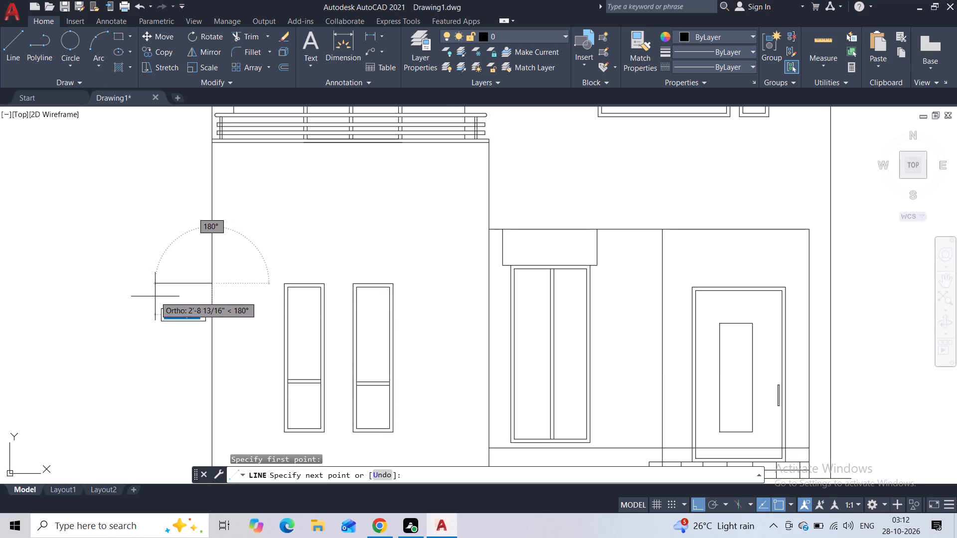
left_click(155, 296)
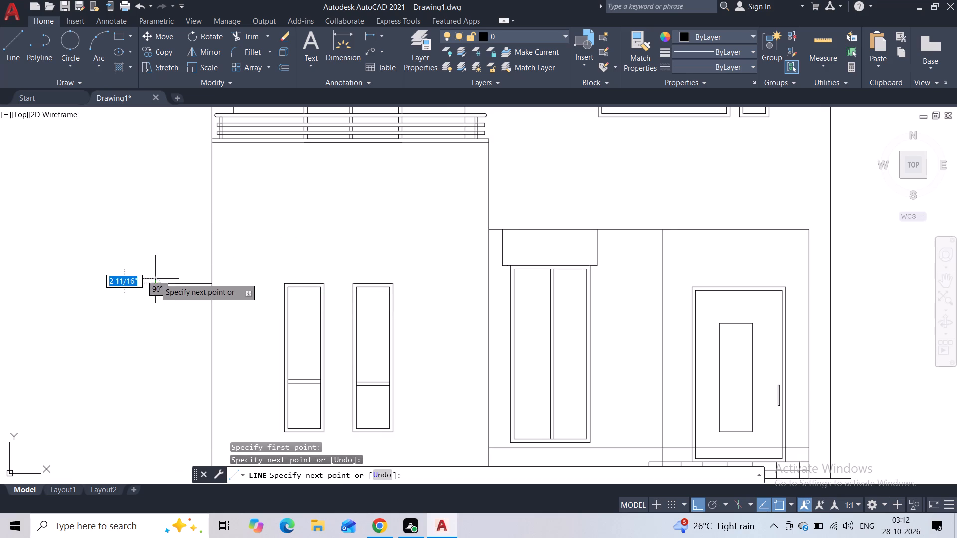
left_click(155, 276)
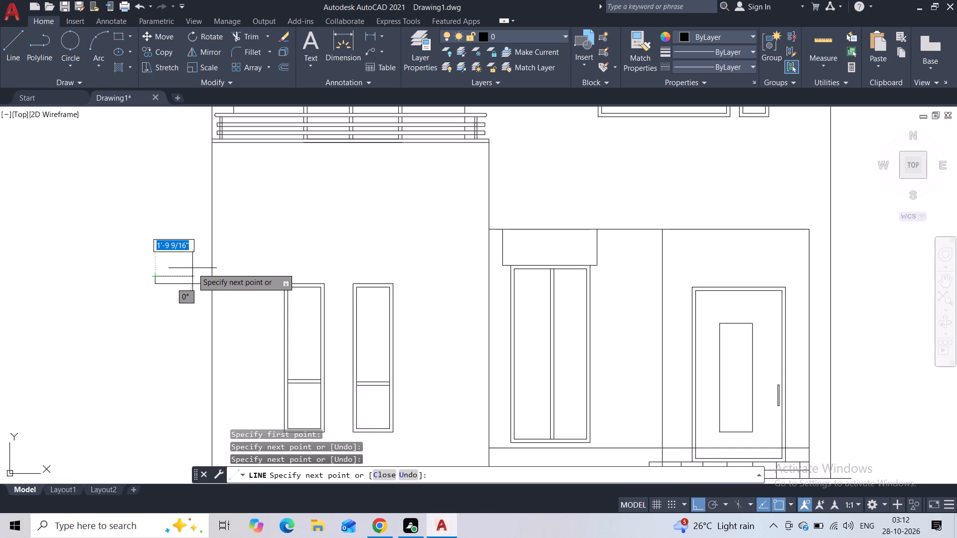
key("F8")
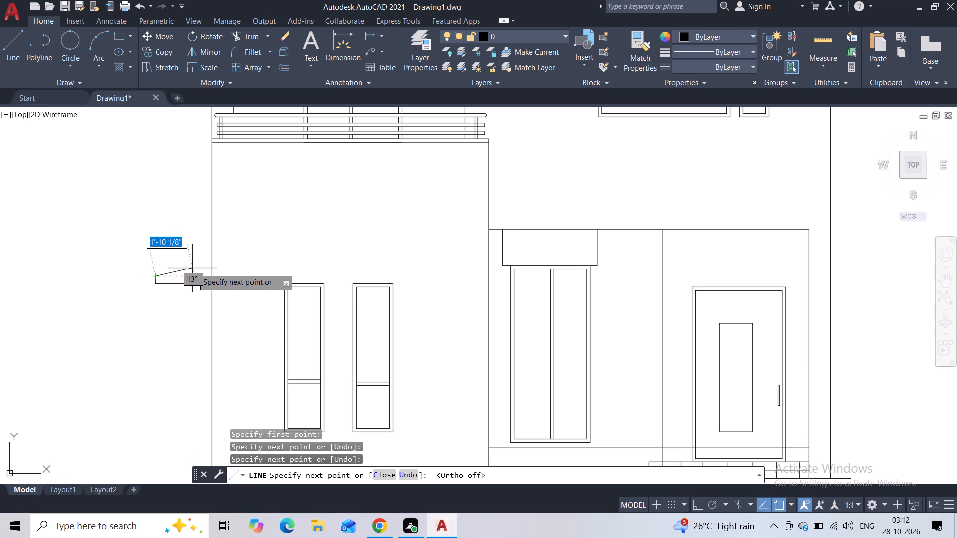
scroll(205, 251, "up", 1)
left_click(211, 256)
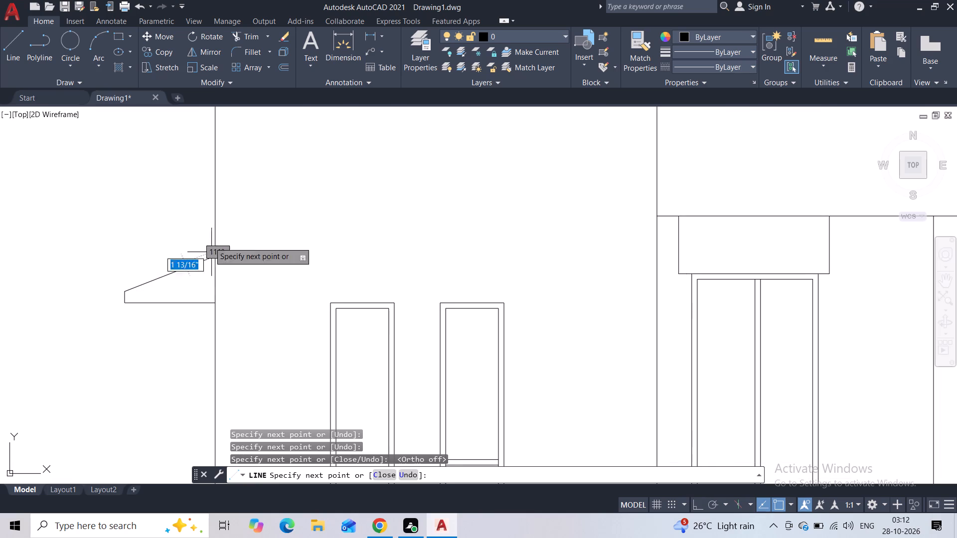
key("Escape")
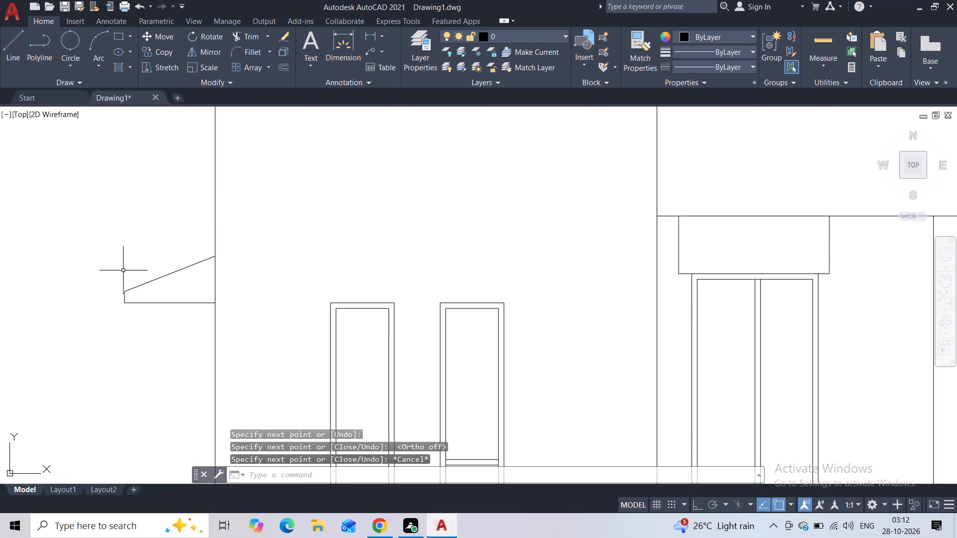
Offset the awning's sloped top line 2" upward.
left_click(151, 276)
left_click(154, 284)
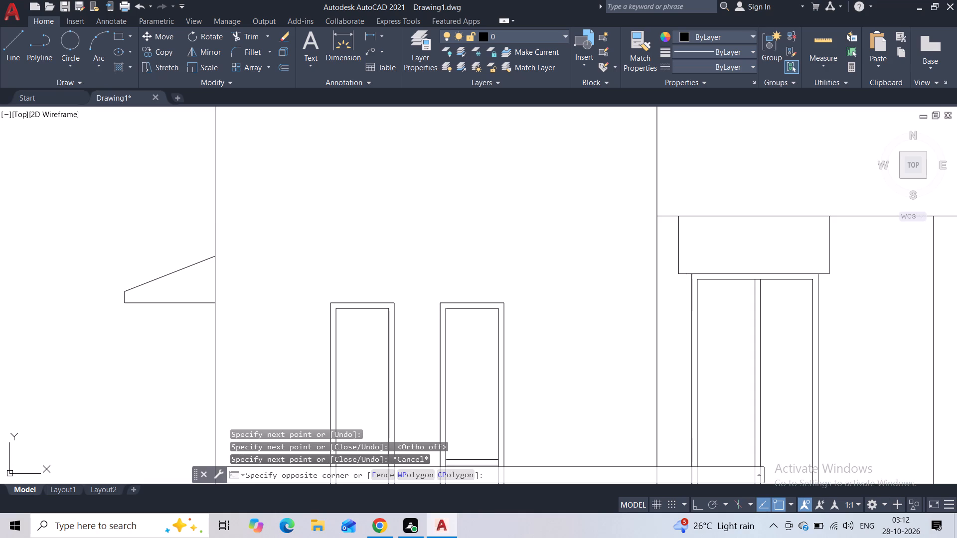
left_click(186, 283)
left_click(170, 256)
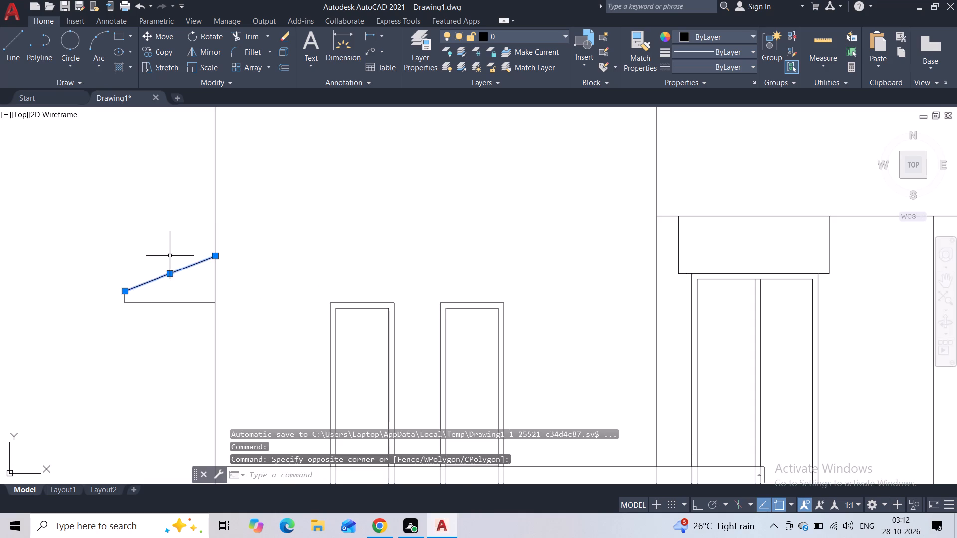
left_click(285, 70)
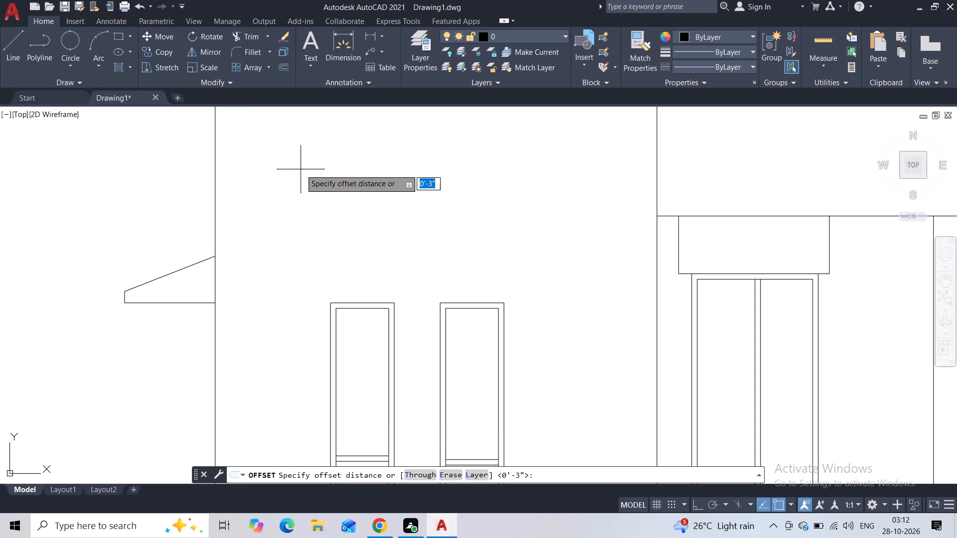
type("2\"")
key("Return")
left_click(303, 170)
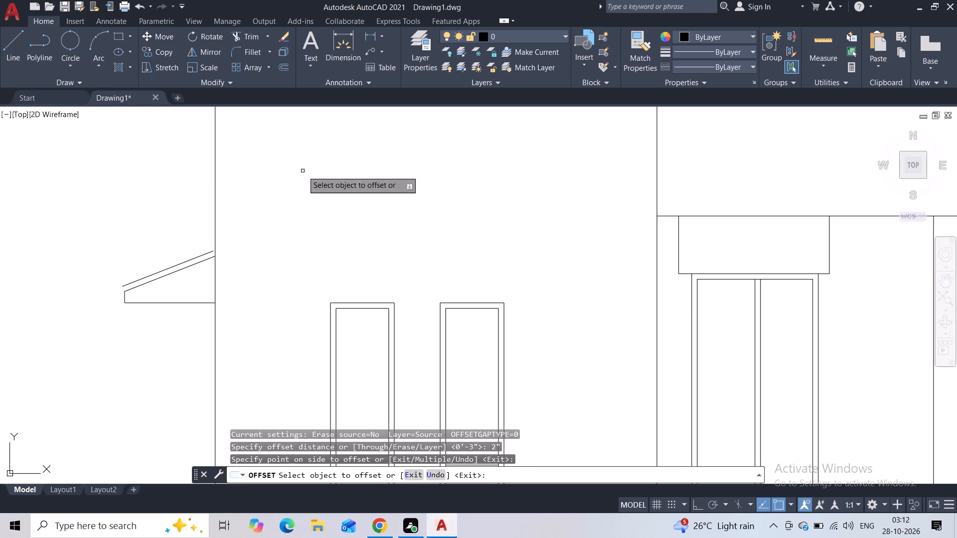
scroll(98, 268, "up", 1)
middle_click_drag(98, 268, 93, 248)
scroll(93, 248, "up", 2)
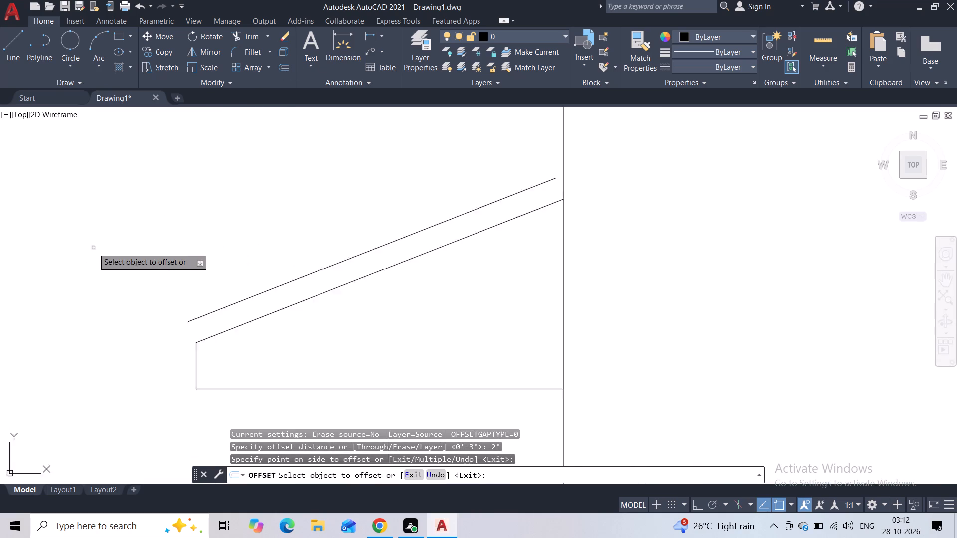
key("Escape")
Close the outer end of the awning's sloped slab with a short line joining the two parallel lines.
left_click(12, 61)
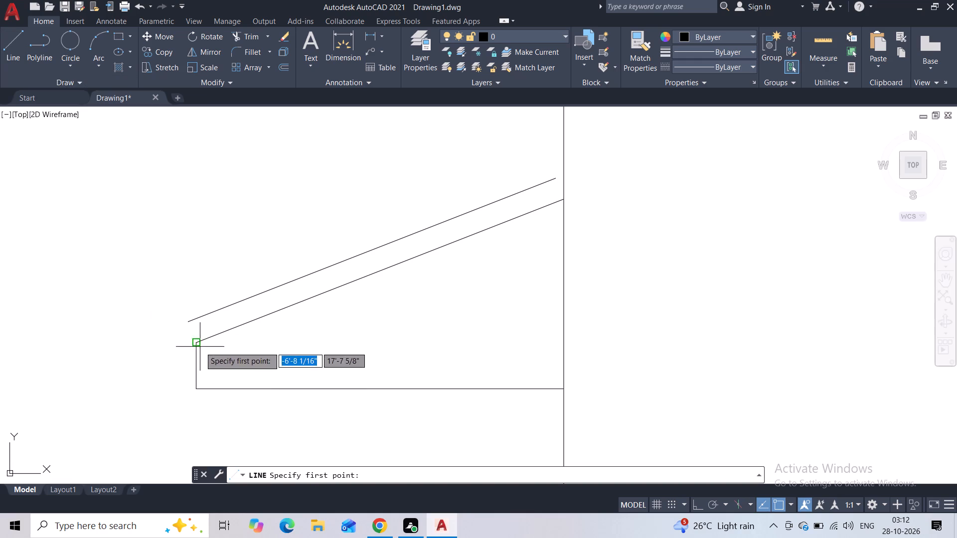
left_click(197, 342)
left_click(188, 320)
key("Escape")
scroll(192, 271, "down", 2)
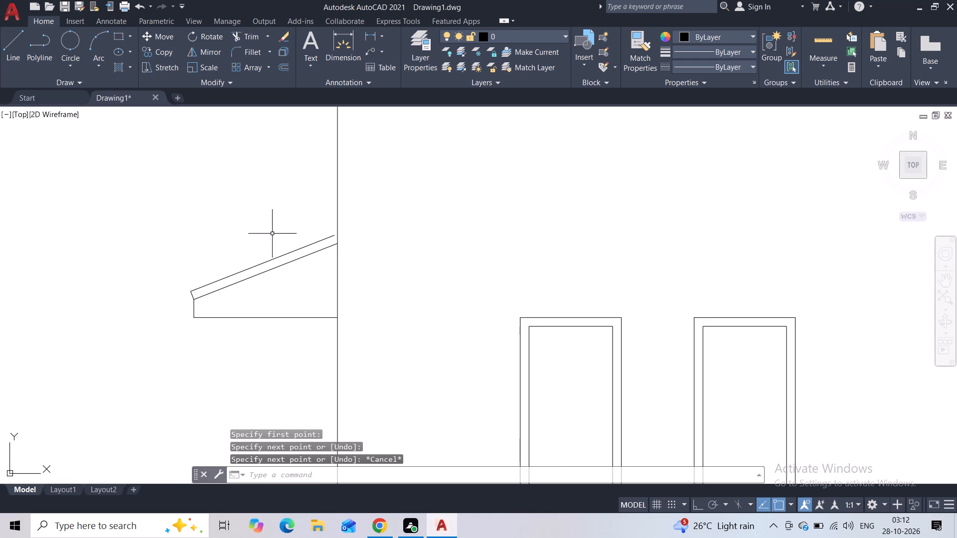
Extend the upper sloped awning line to meet the building's left wall.
scroll(336, 233, "up", 3)
key("space")
scroll(326, 246, "up", 4)
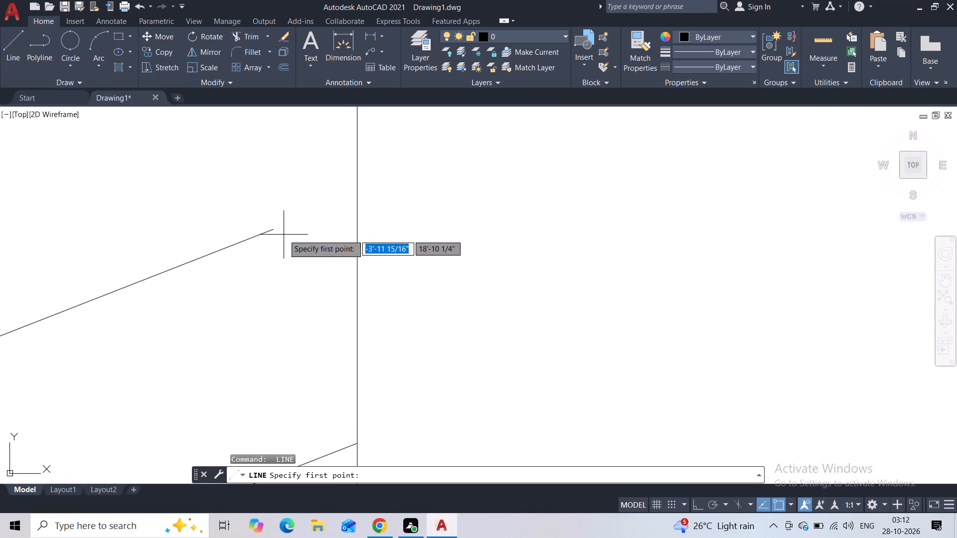
key("Escape")
type("ex")
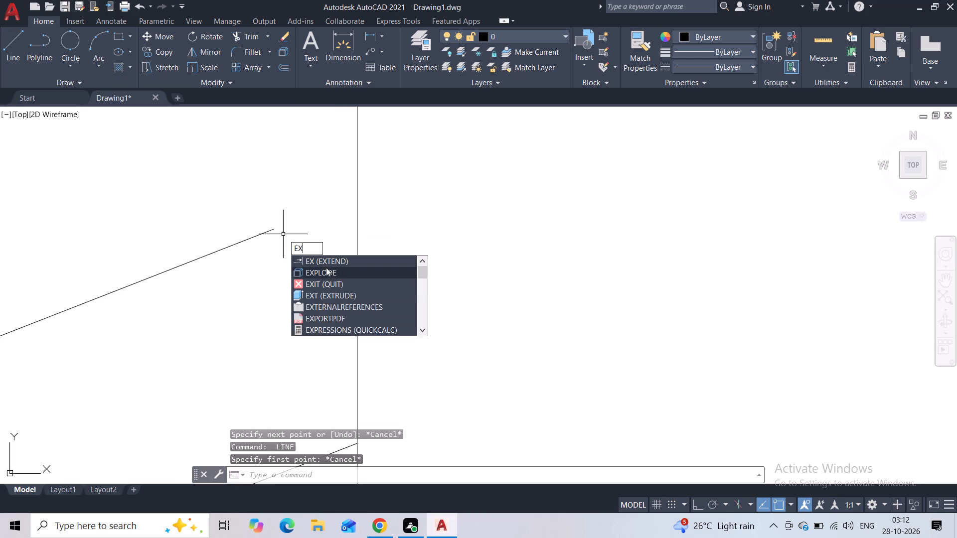
left_click(325, 265)
left_click(253, 236)
key("Escape")
scroll(253, 236, "down", 5)
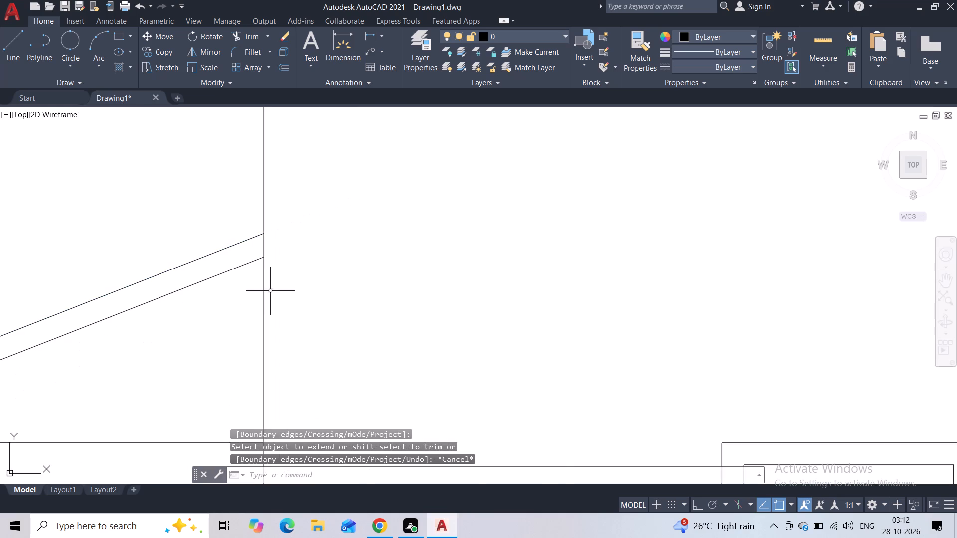
Draw a horizontal ground line outward from the bottom corner of the left wall, beyond the awning's outer end.
scroll(270, 293, "down", 1)
scroll(247, 335, "down", 3)
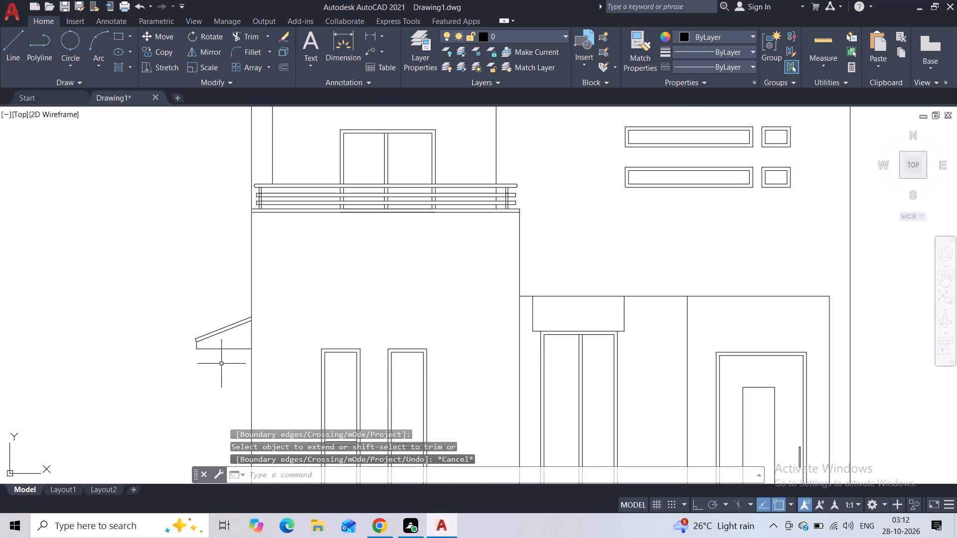
middle_click_drag(205, 396, 235, 183)
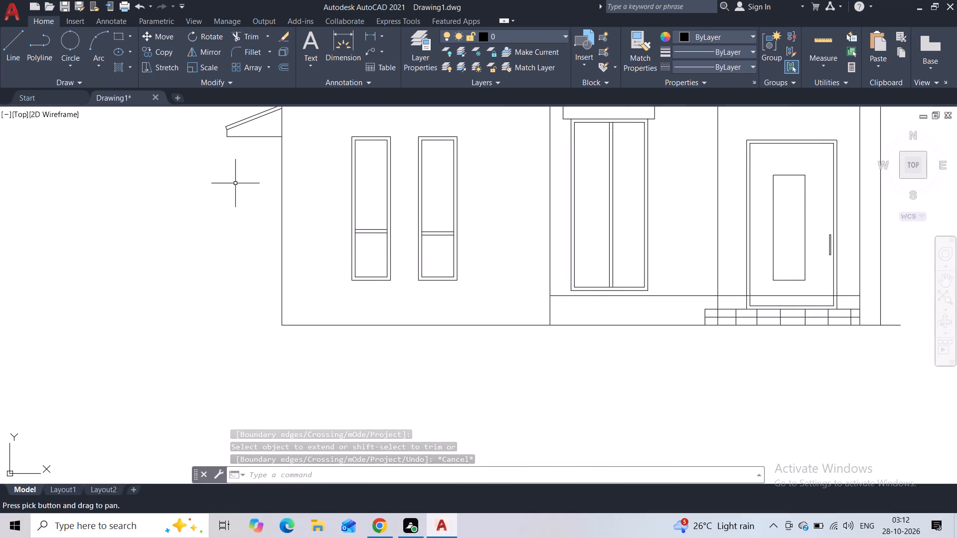
key("space")
key("Escape")
left_click(5, 54)
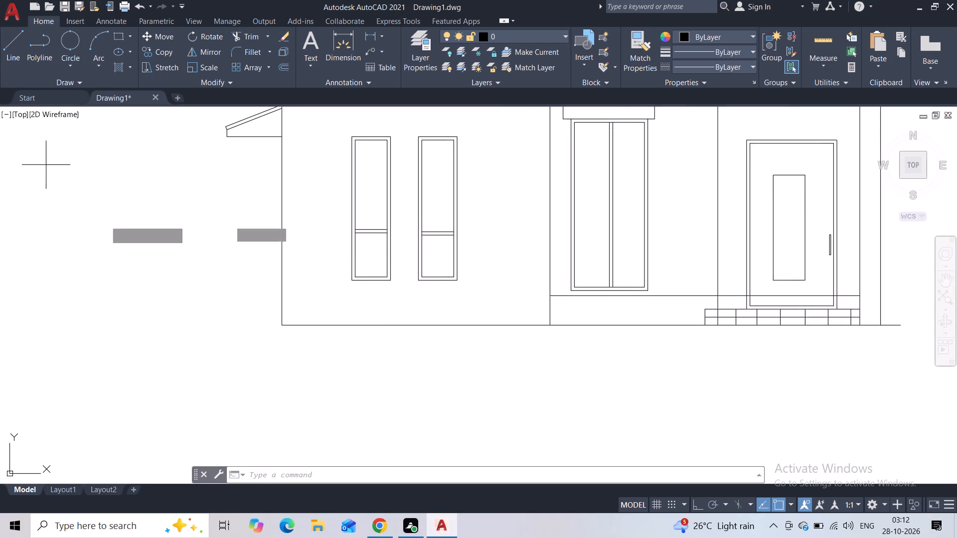
left_click(279, 321)
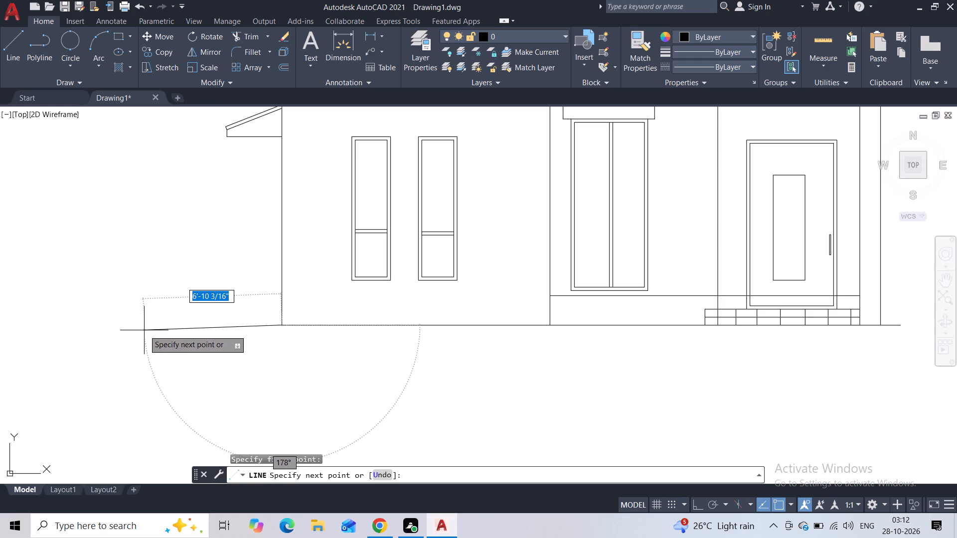
key("F8")
key("Return")
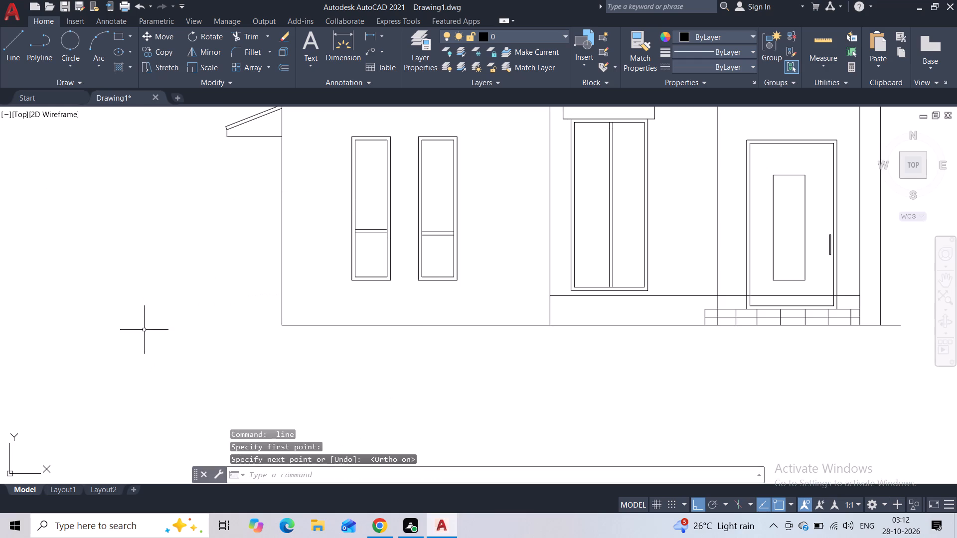
key("space")
left_click(287, 324)
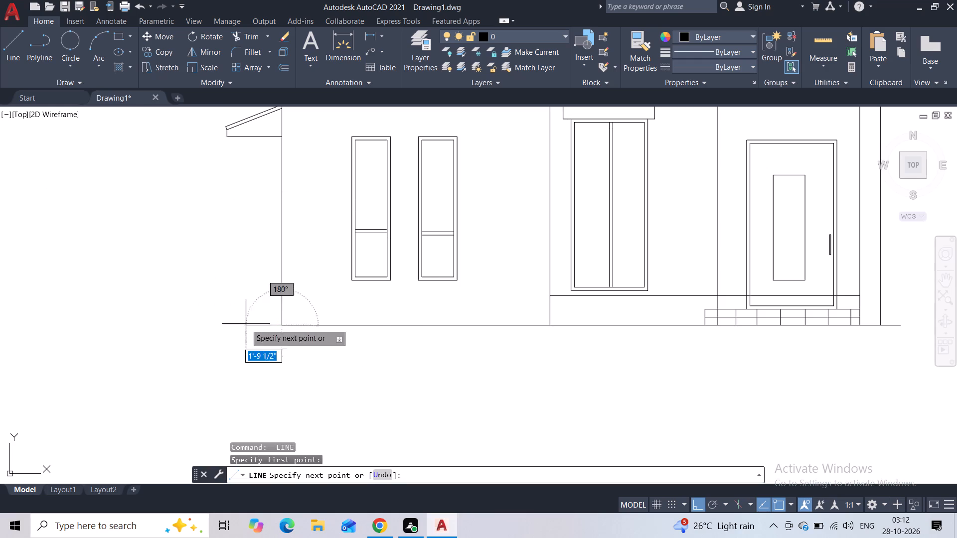
left_click(168, 343)
key("Escape")
Draw a low step against the base of the left wall, with a horizontal top and vertical outer edge down to the ground line.
key("space")
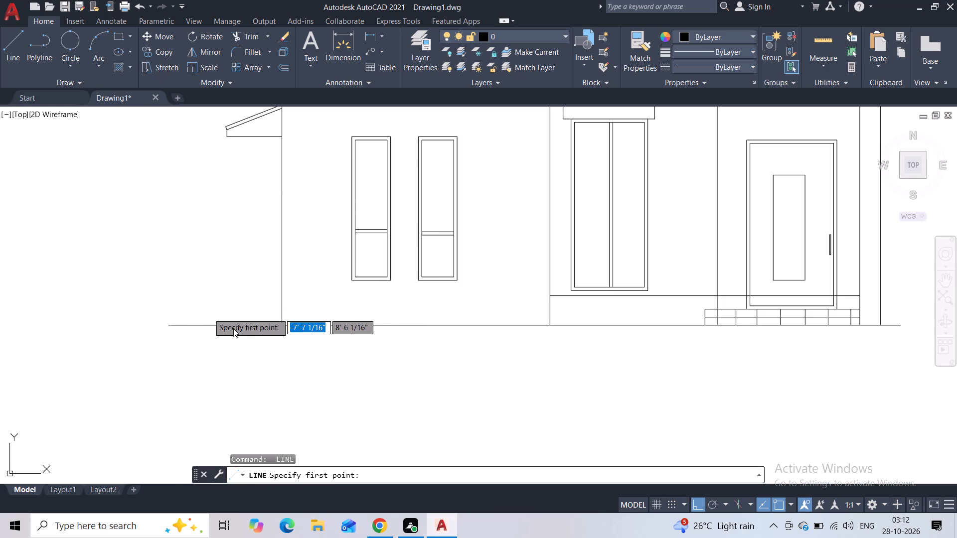
left_click(281, 311)
left_click(207, 316)
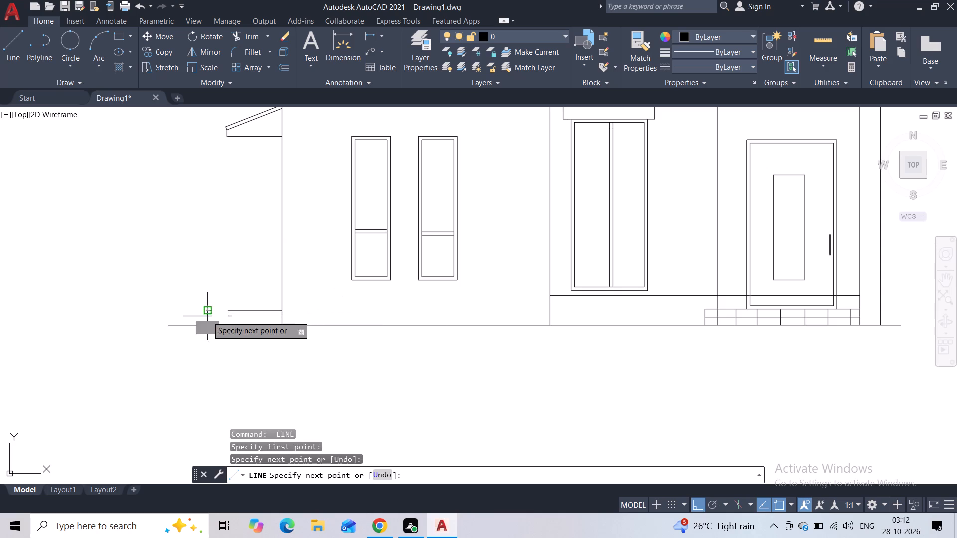
left_click(205, 322)
key("Escape")
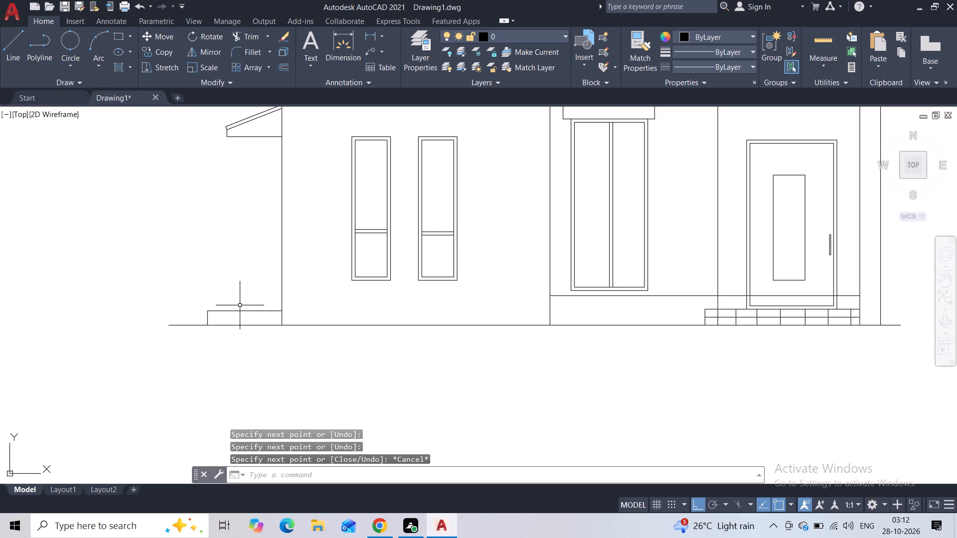
Draw a second tier of the same width on top of the low step at the left wall, aligning their outer edges.
key("space")
left_click(279, 296)
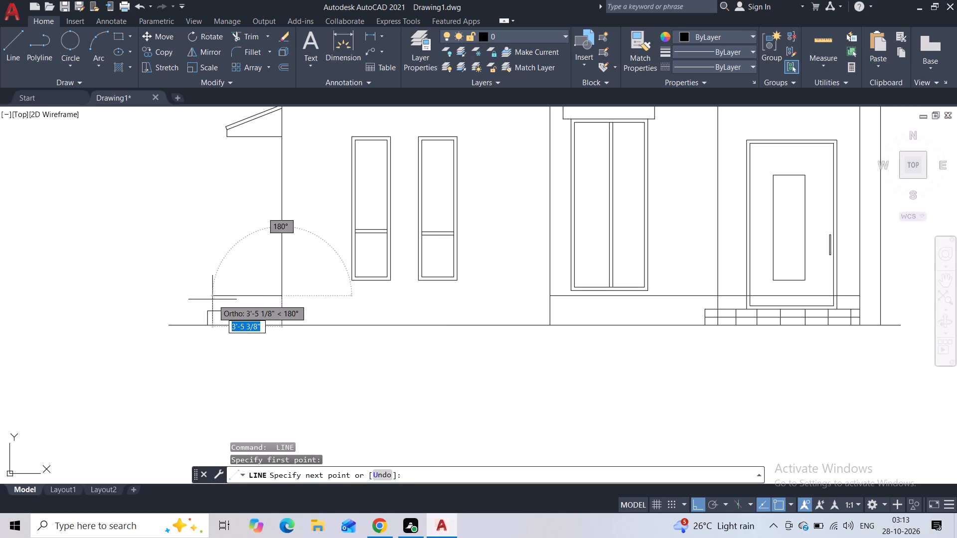
left_click(212, 299)
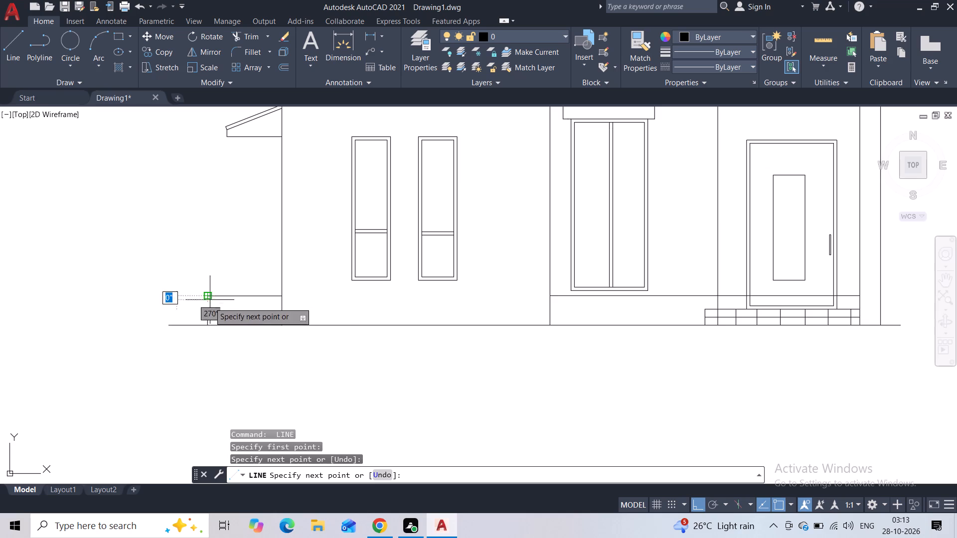
left_click(207, 307)
key("Escape")
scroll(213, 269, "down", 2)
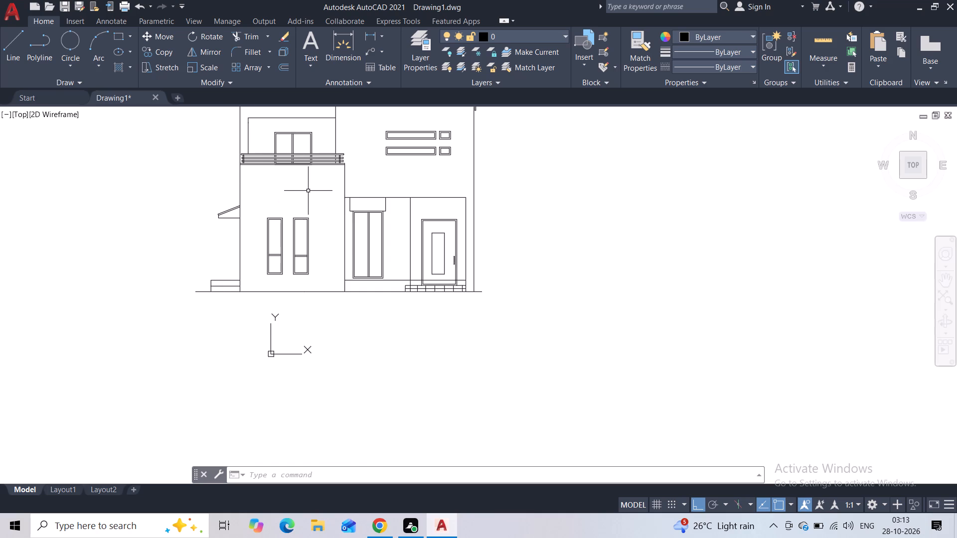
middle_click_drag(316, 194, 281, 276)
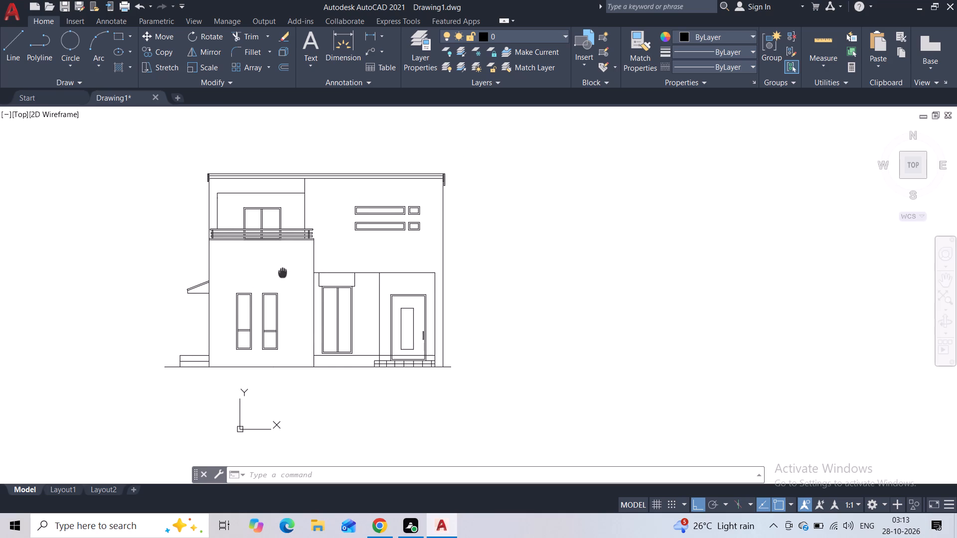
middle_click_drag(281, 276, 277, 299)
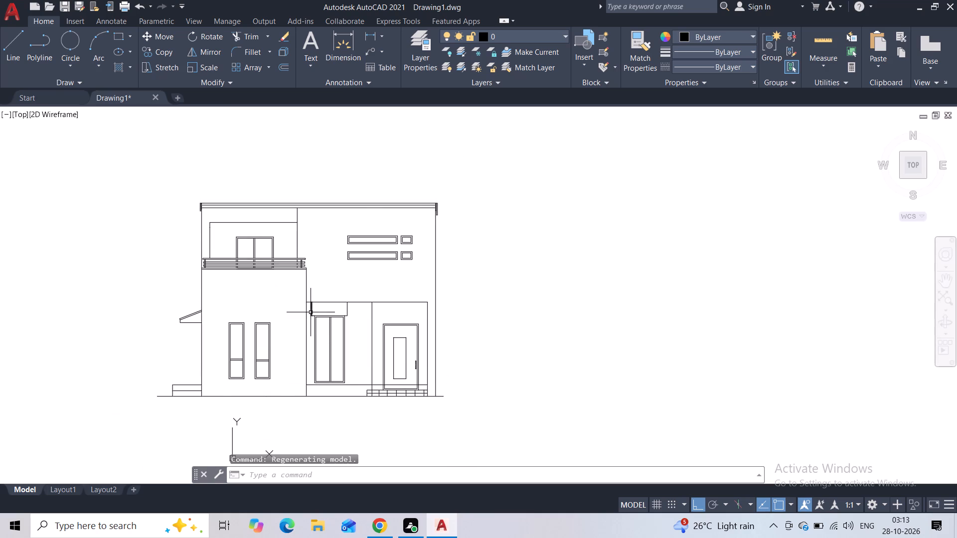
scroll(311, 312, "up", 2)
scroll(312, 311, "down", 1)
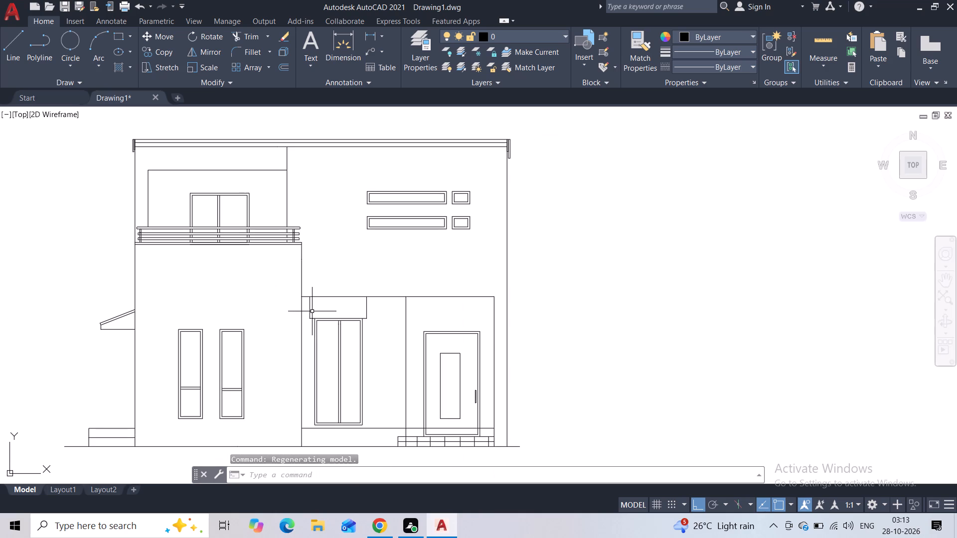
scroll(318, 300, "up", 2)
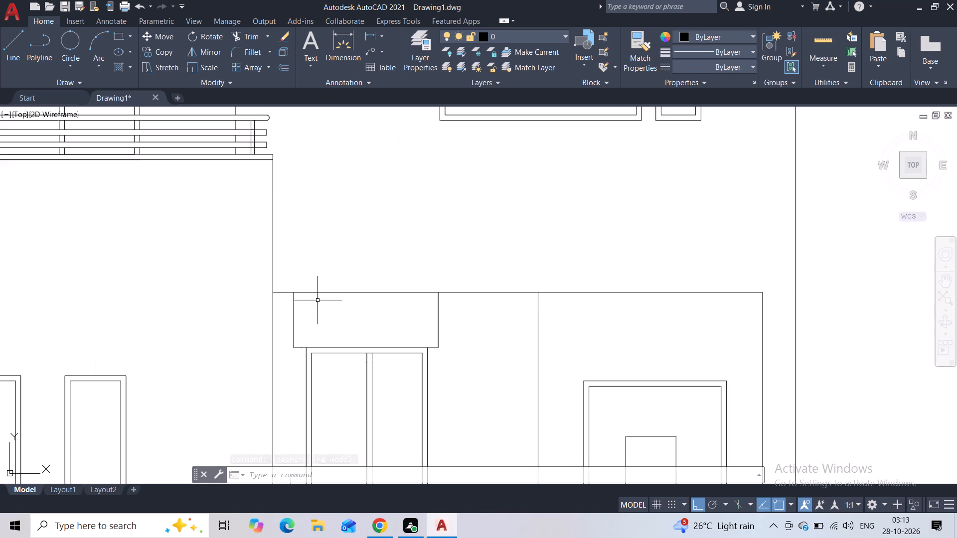
Move the long horizontal line above the ground-floor entrance recess slightly down, so it crosses the four verticals below it.
left_click(336, 289)
left_click(338, 295)
left_click(341, 292)
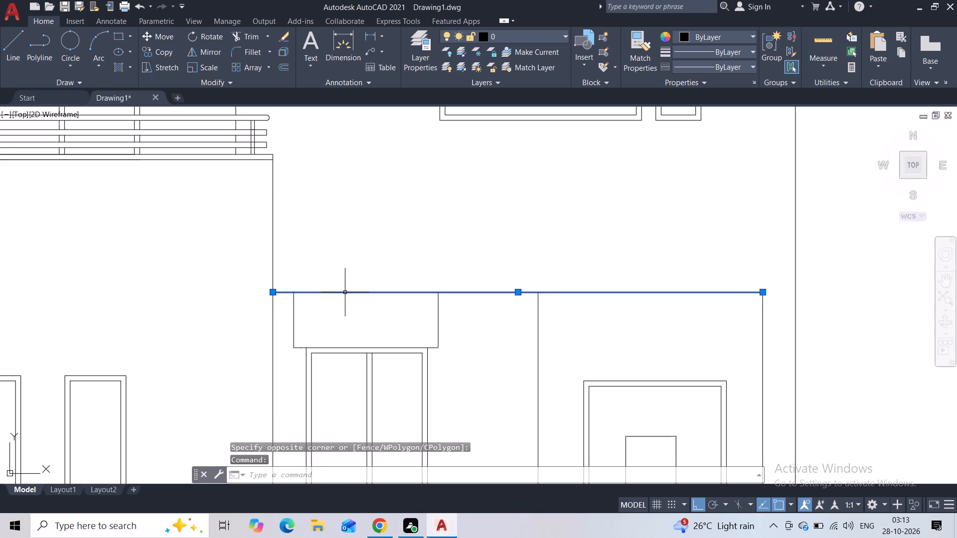
left_click(522, 292)
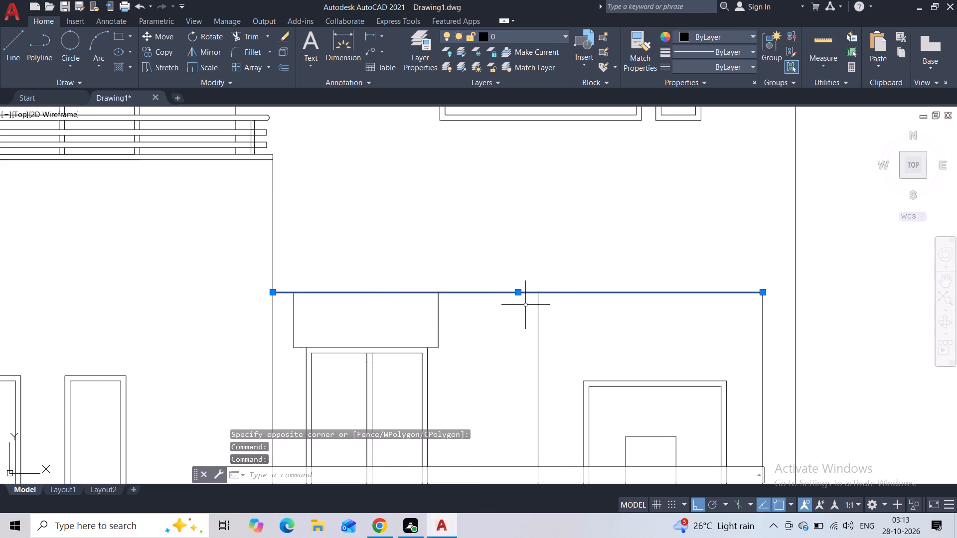
left_click(518, 292)
left_click(514, 313)
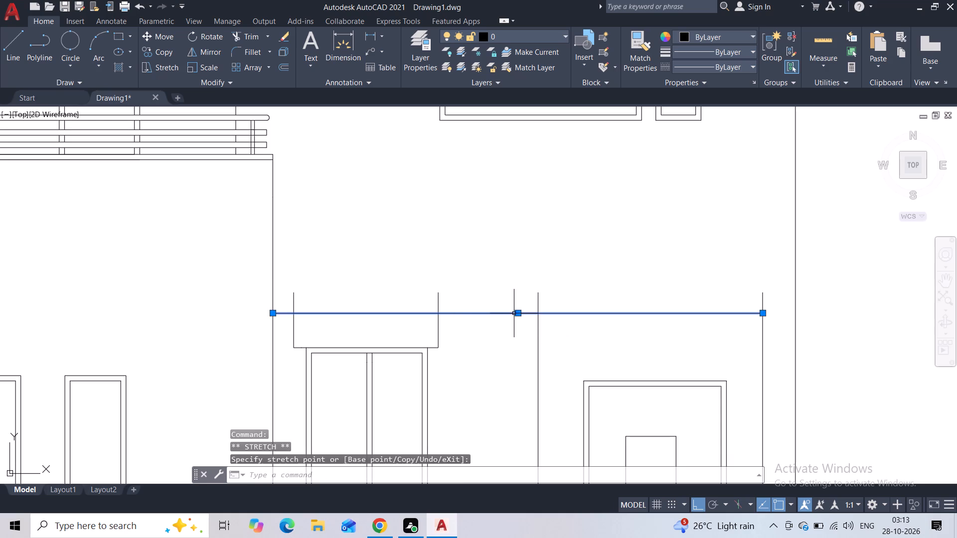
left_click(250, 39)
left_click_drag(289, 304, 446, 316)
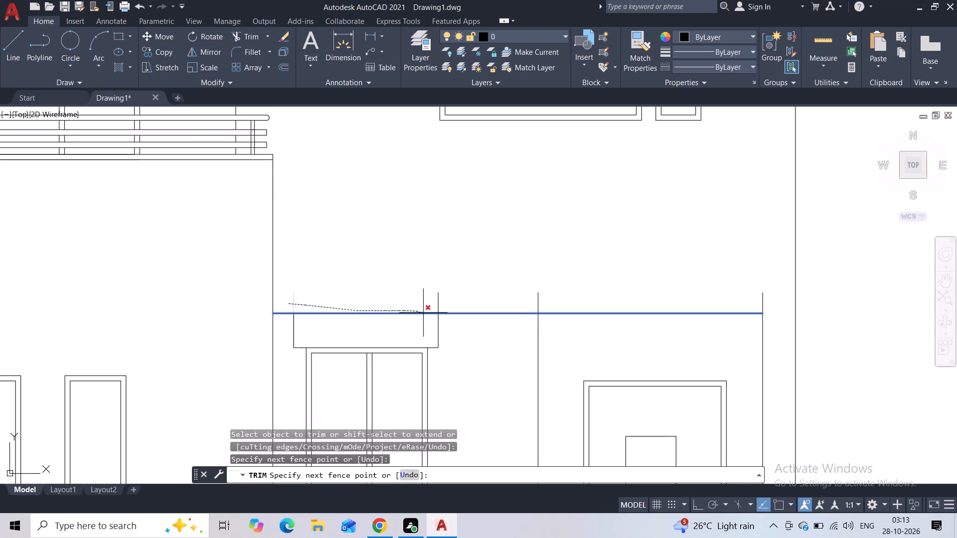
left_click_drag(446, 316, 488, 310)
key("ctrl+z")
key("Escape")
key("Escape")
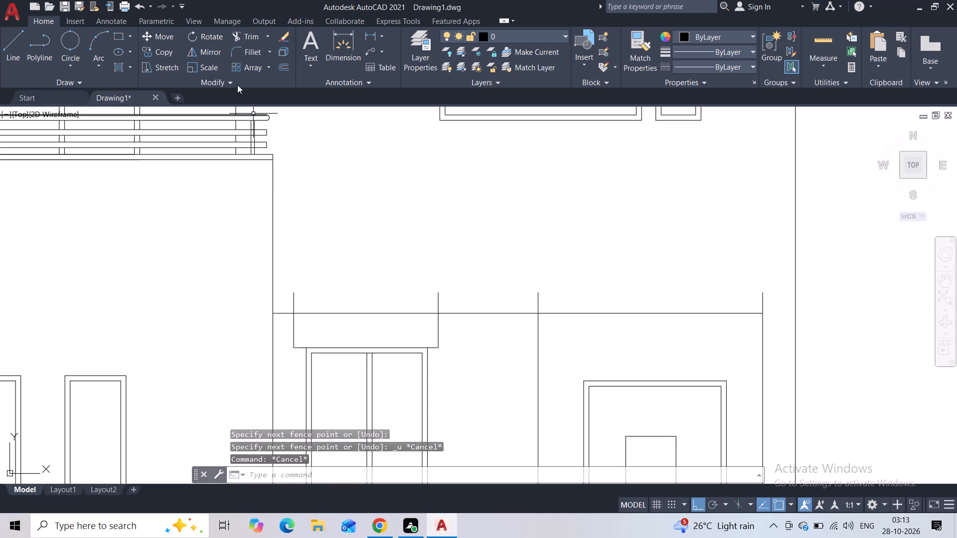
Trim the four vertical line ends projecting above the lowered horizontal line over the tall window and entrance door.
left_click(240, 39)
scroll(293, 306, "up", 2)
left_click_drag(291, 306, 403, 306)
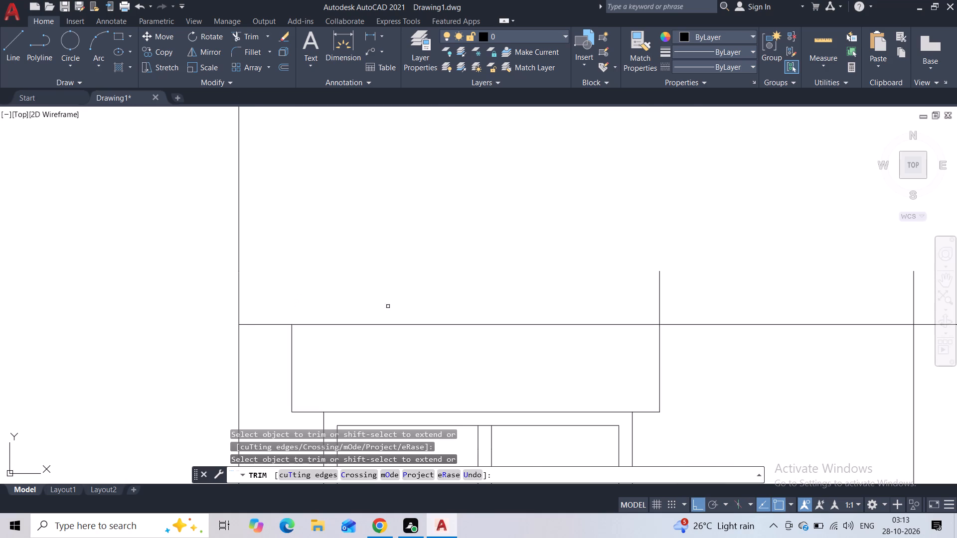
left_click_drag(403, 306, 739, 288)
left_click_drag(739, 288, 622, 297)
middle_click_drag(638, 296, 196, 301)
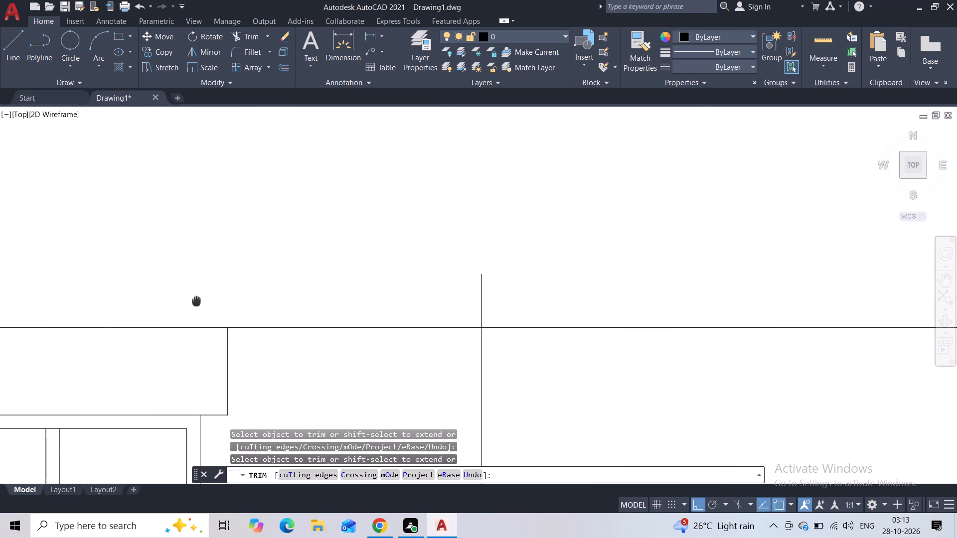
middle_click_drag(196, 301, 195, 301)
scroll(222, 292, "down", 2)
left_click(330, 290)
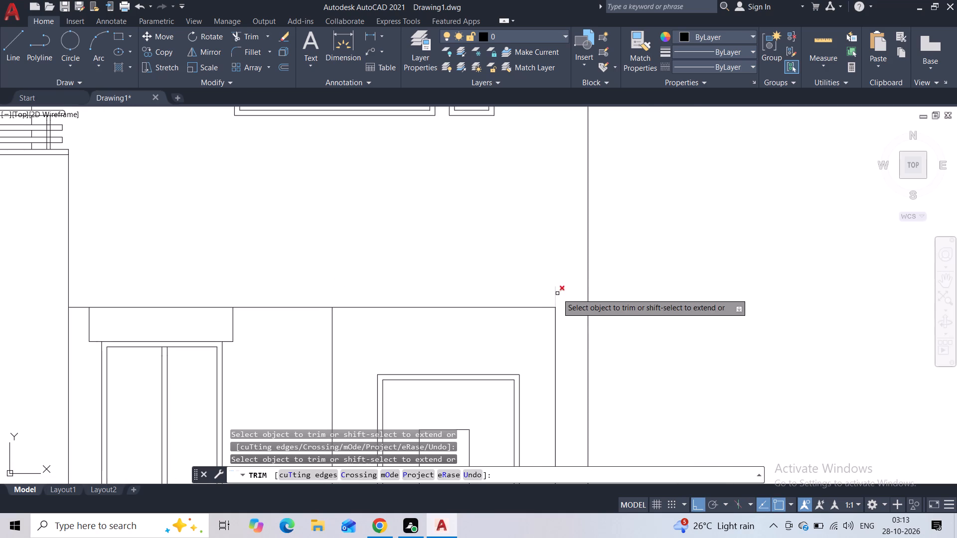
left_click(557, 293)
key("Escape")
With ortho off, draw a slanted line across the roof band, from the top of the balcony recess's inner wall to the roof's top edge.
scroll(494, 274, "down", 3)
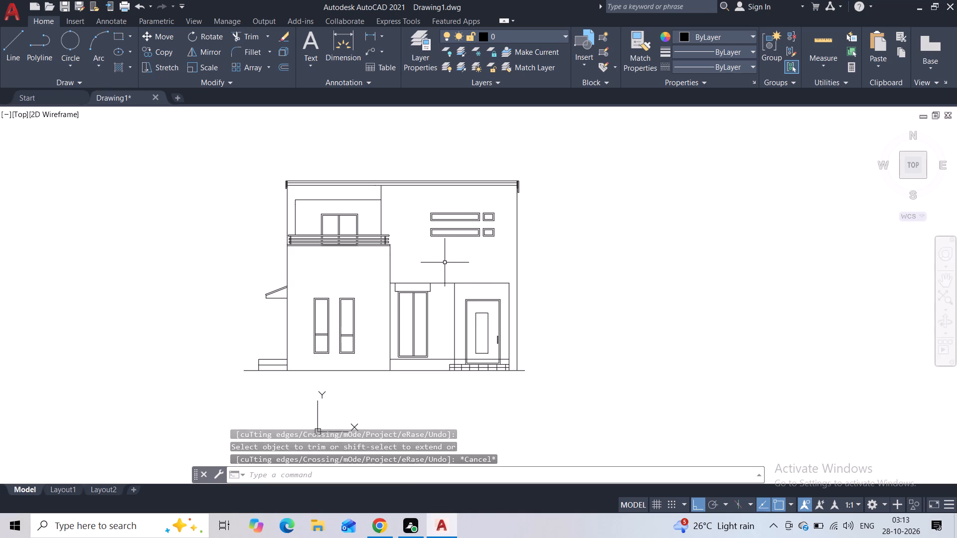
scroll(380, 177, "up", 3)
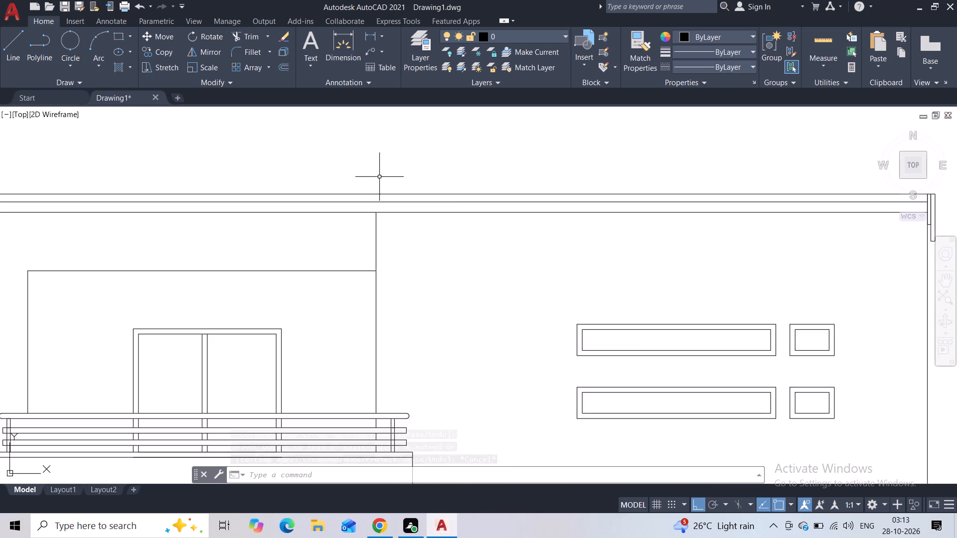
scroll(396, 257, "down", 1)
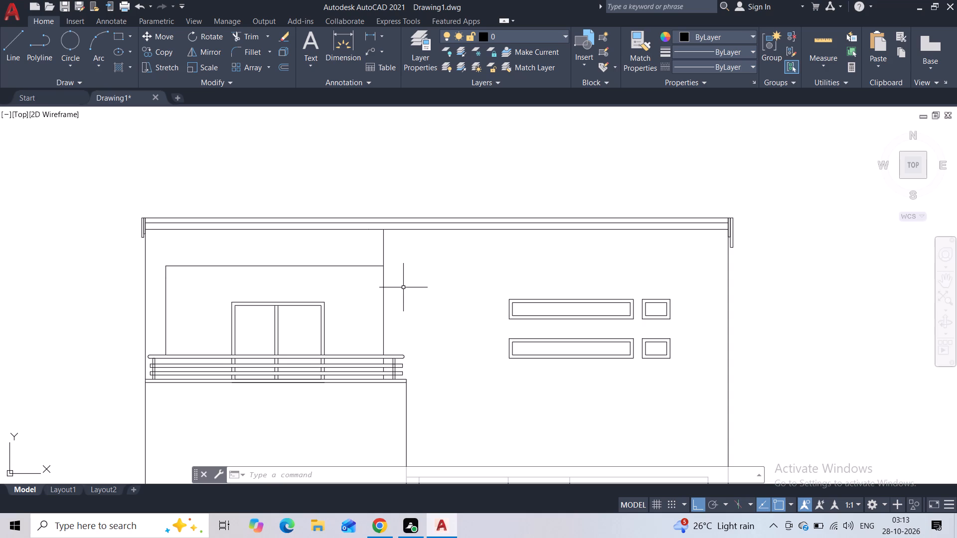
scroll(384, 233, "up", 3)
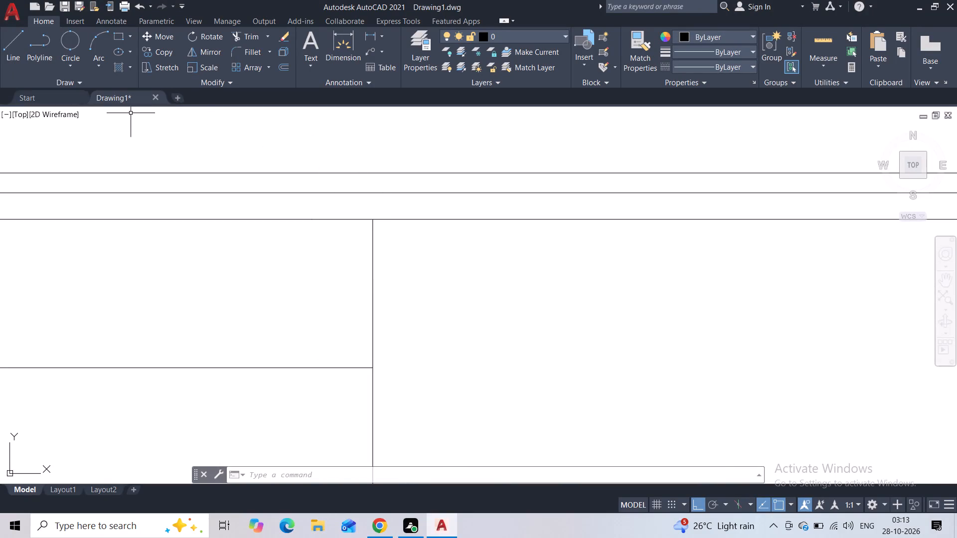
left_click(4, 47)
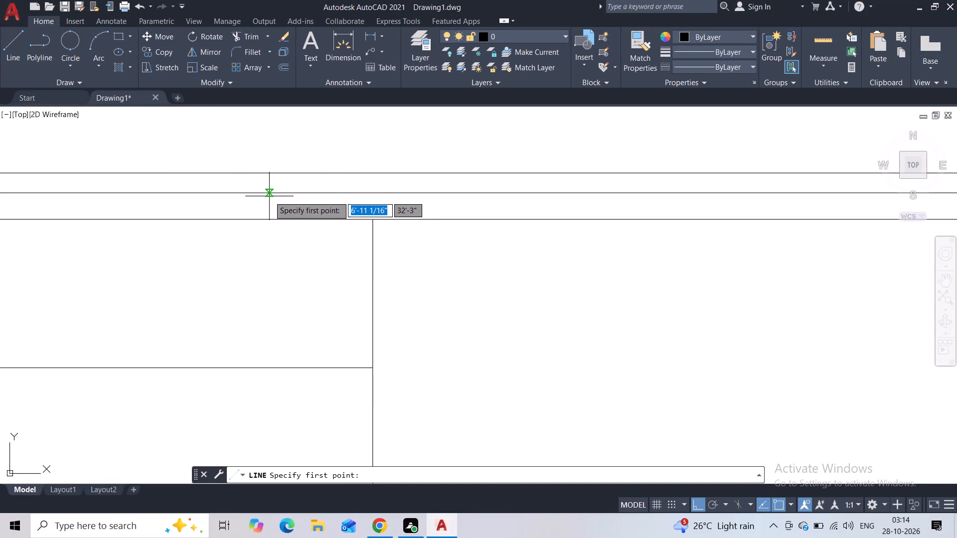
key("F8")
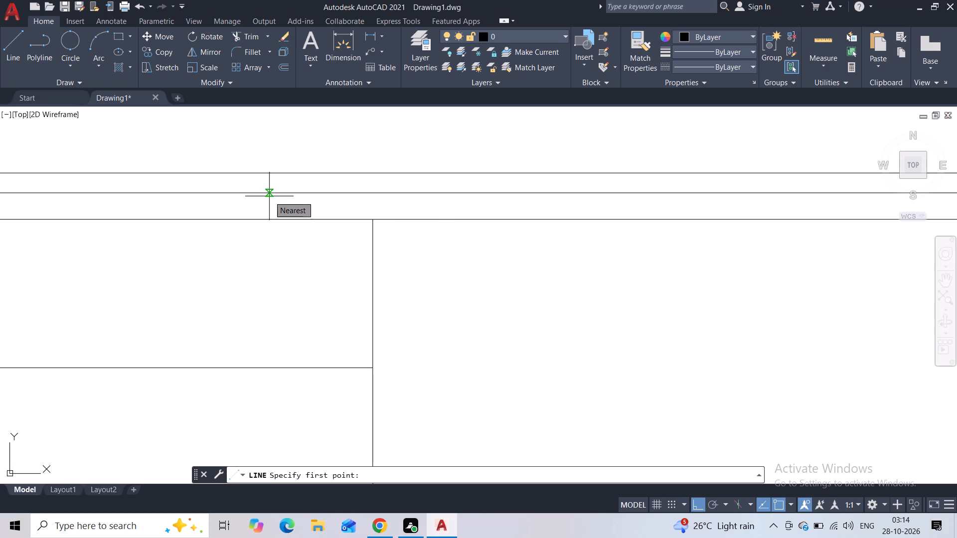
left_click(375, 218)
left_click(363, 196)
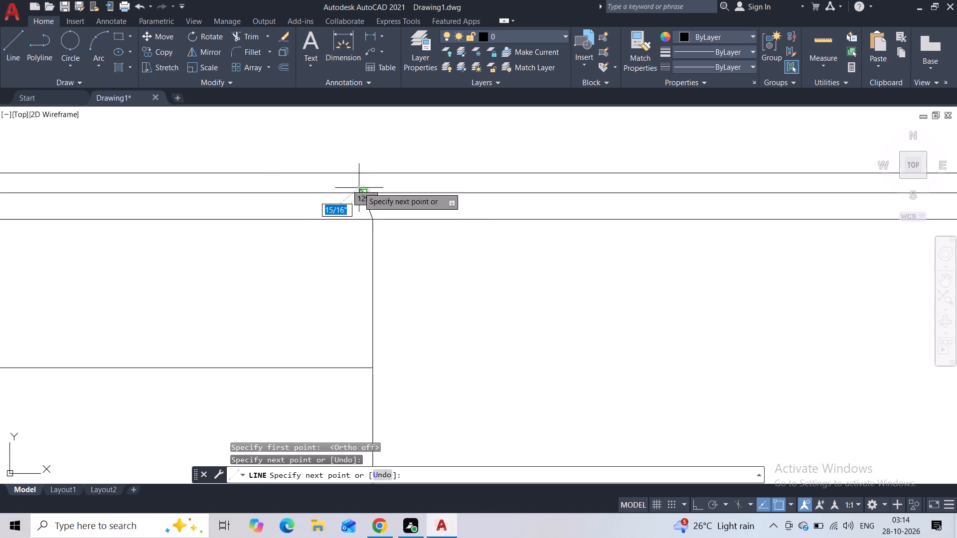
left_click(354, 174)
key("Escape")
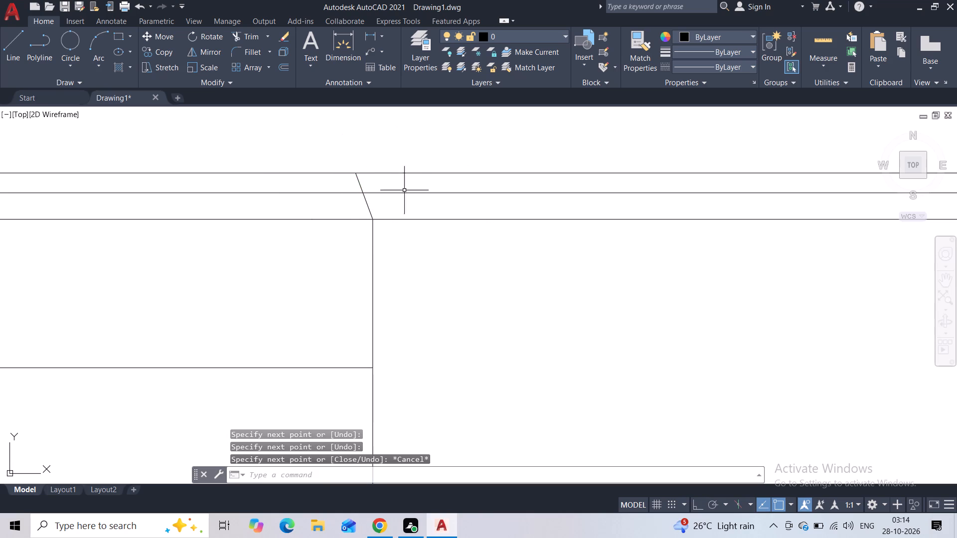
Hatch the upper wall area around the balcony door and the ground-floor wall around the tall window beside the entrance.
scroll(404, 193, "down", 1)
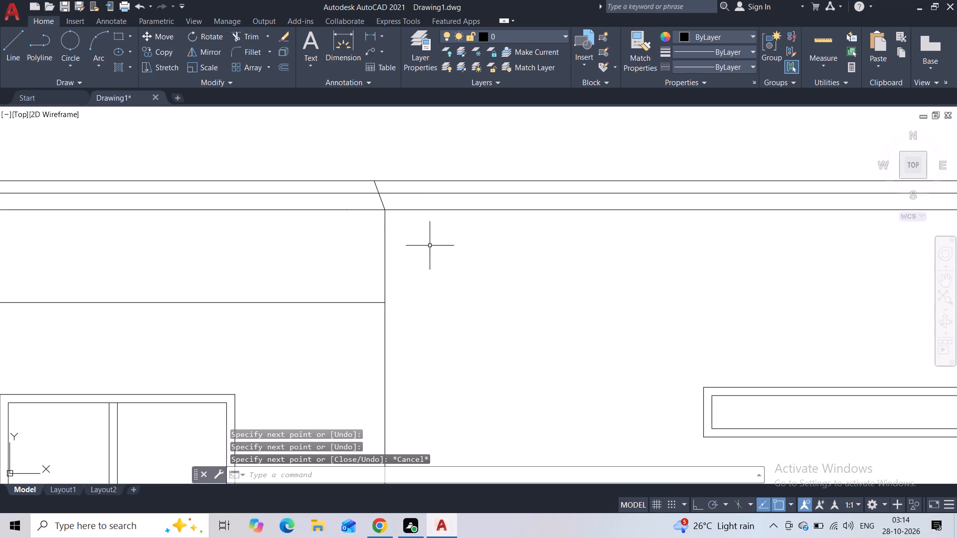
scroll(379, 211, "down", 3)
middle_click_drag(421, 249, 421, 214)
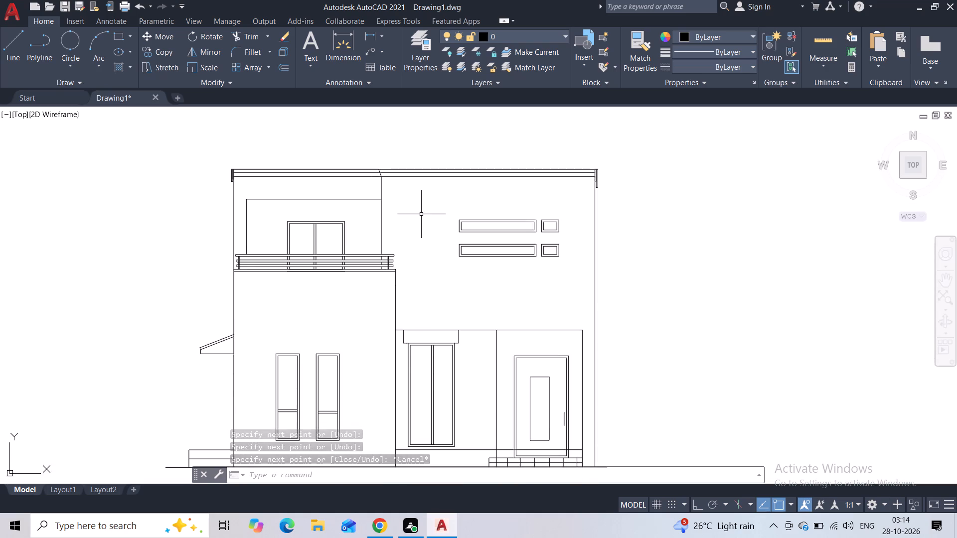
scroll(421, 214, "down", 1)
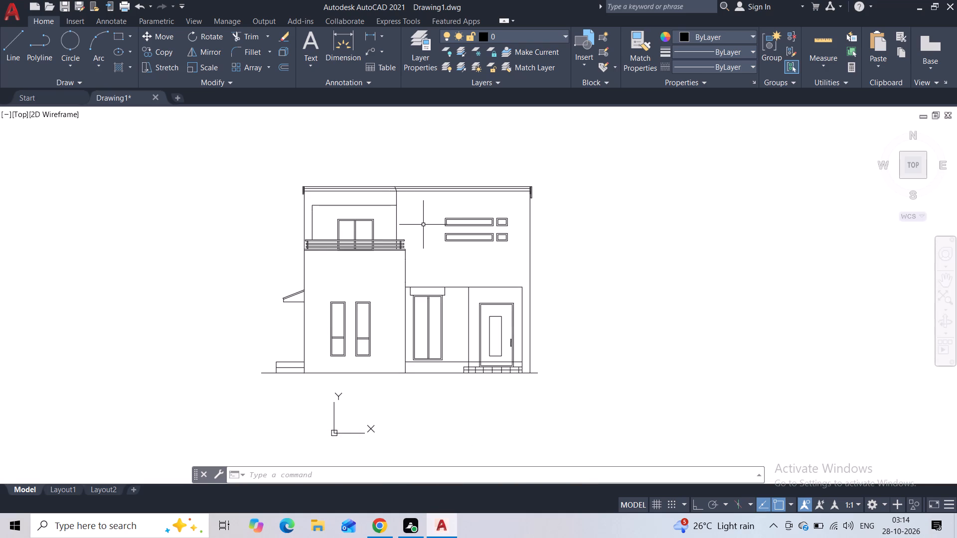
key("h")
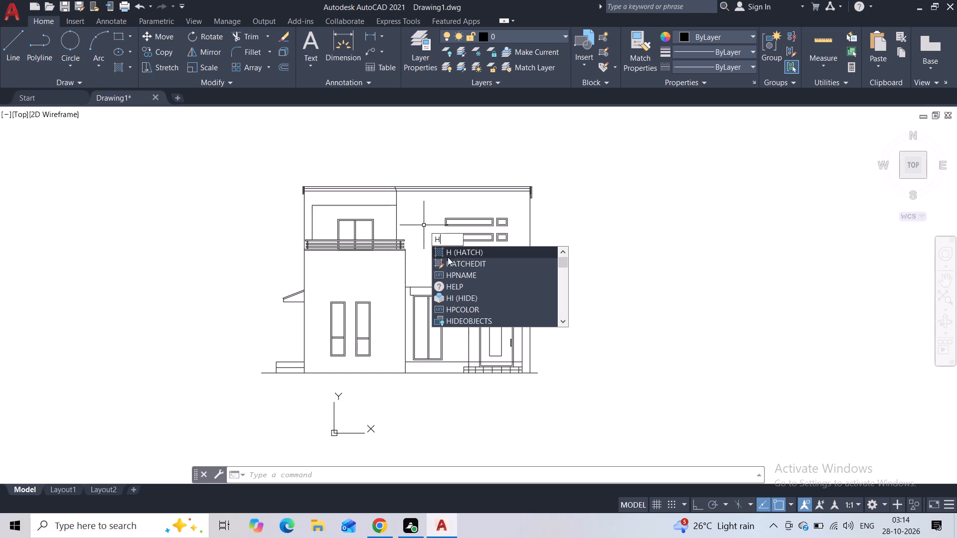
left_click(465, 257)
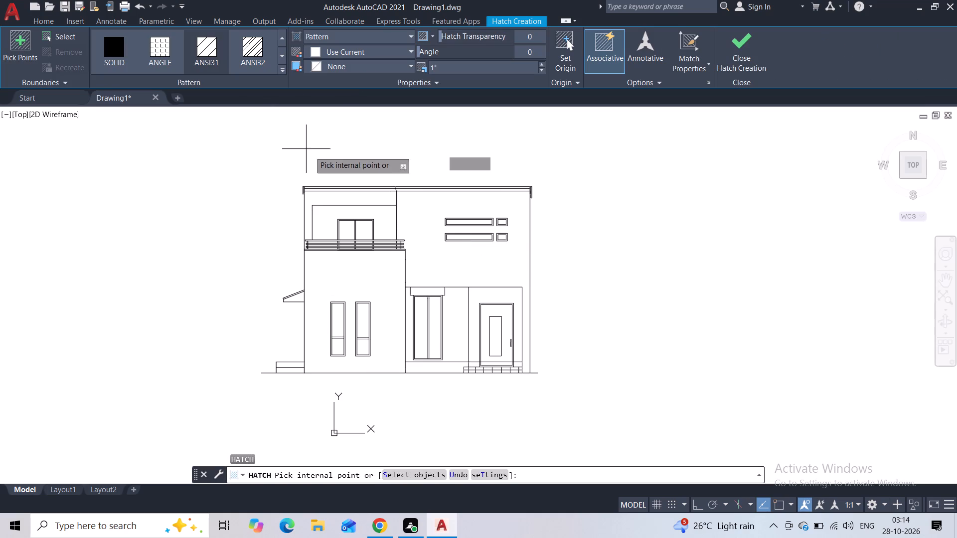
left_click(390, 226)
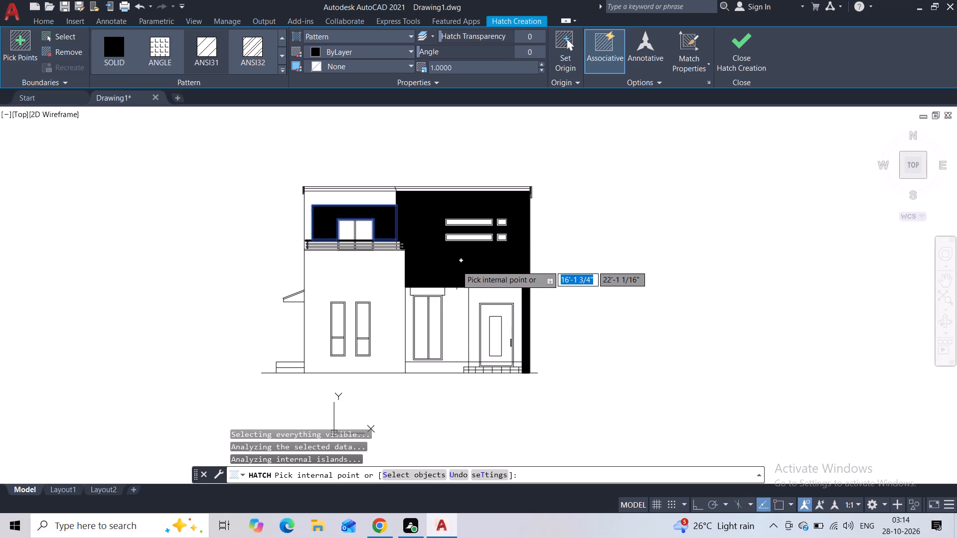
left_click(453, 316)
Set the hatch scale to 20 and its angle to 135 so the hatch lines run horizontally.
scroll(522, 84, "up", 2)
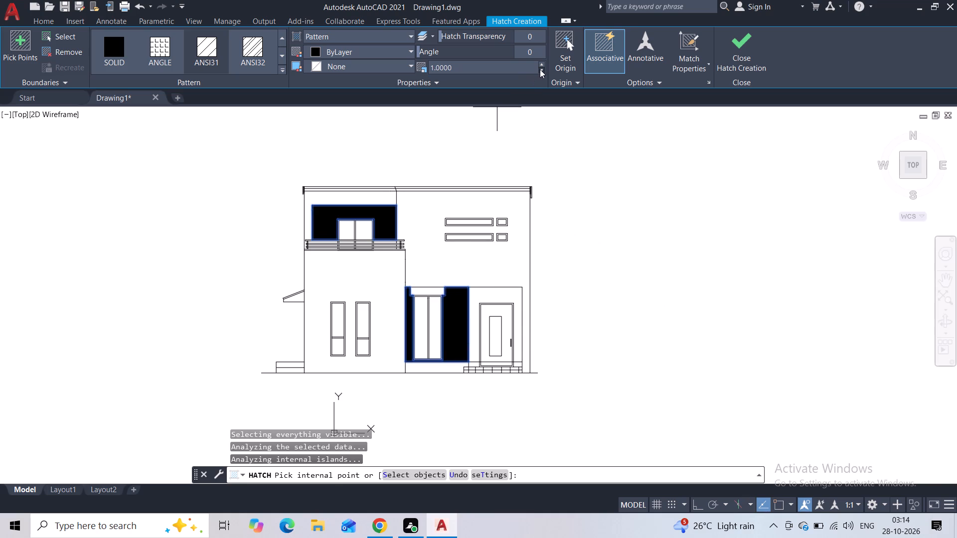
scroll(541, 68, "up", 1)
scroll(536, 152, "up", 1)
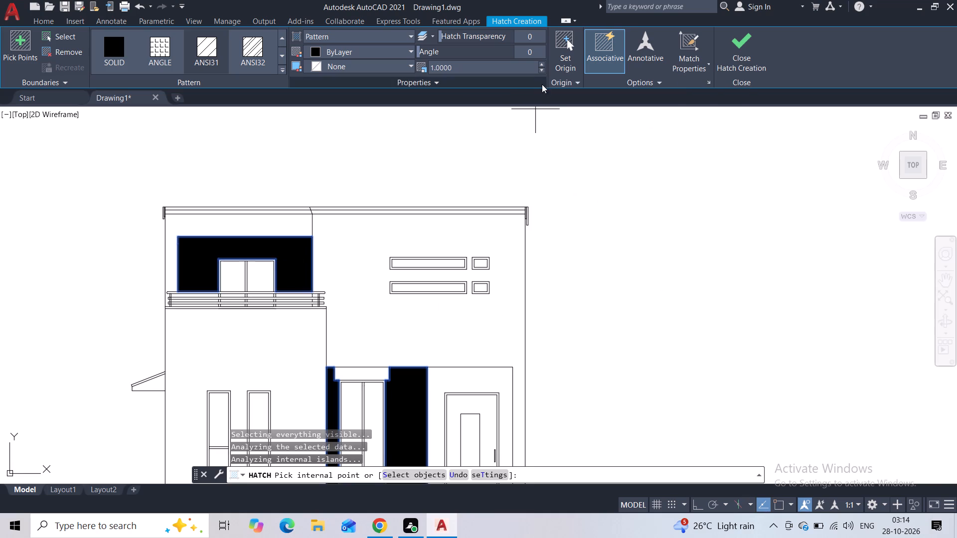
left_click(541, 63)
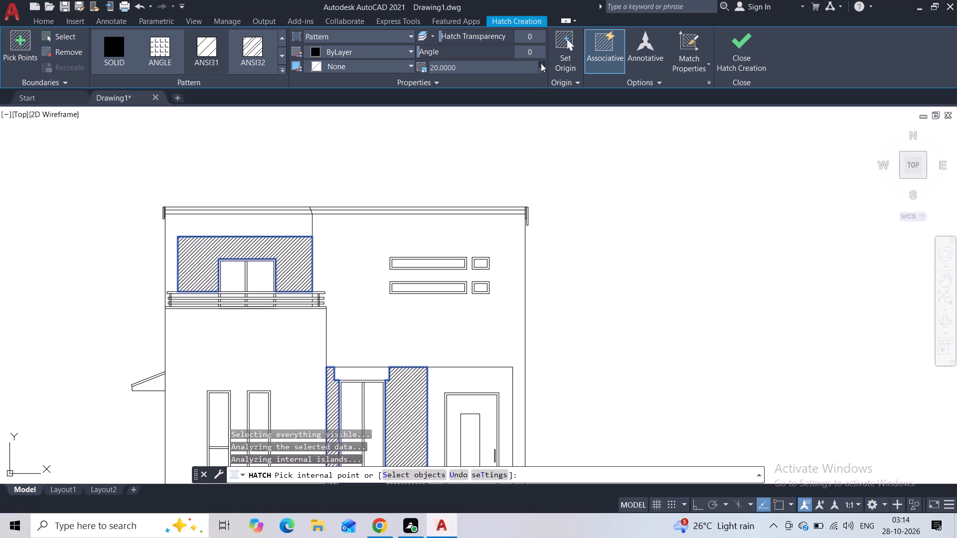
left_click_drag(419, 54, 427, 54)
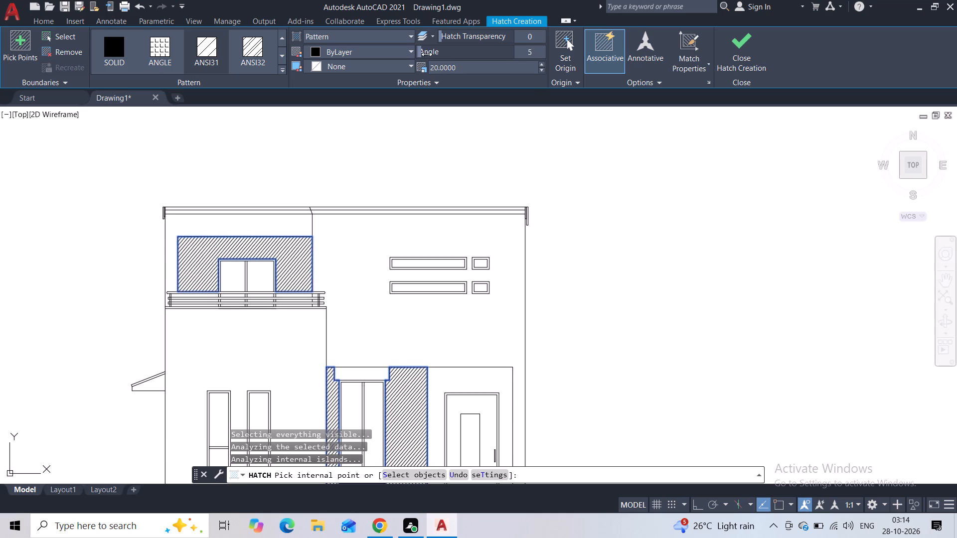
left_click_drag(427, 54, 444, 54)
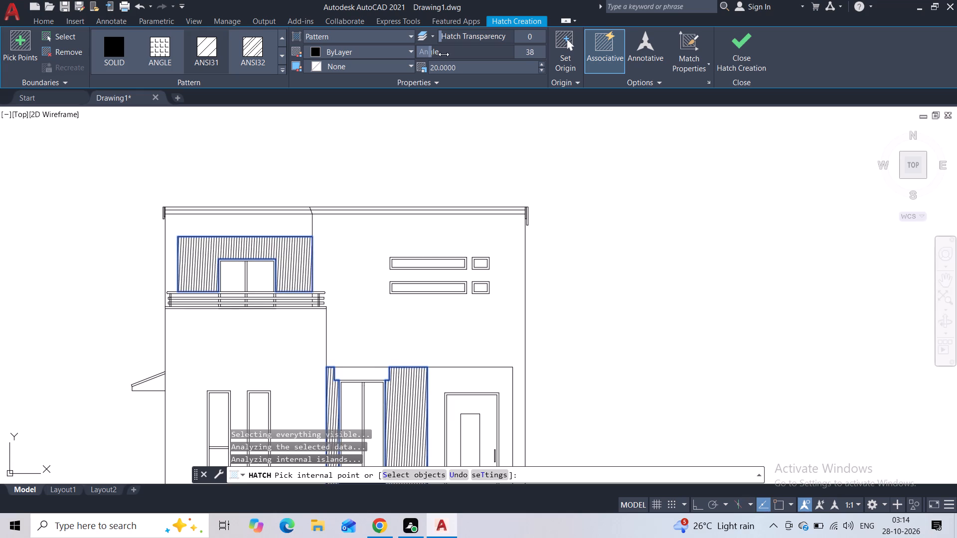
left_click_drag(444, 54, 477, 54)
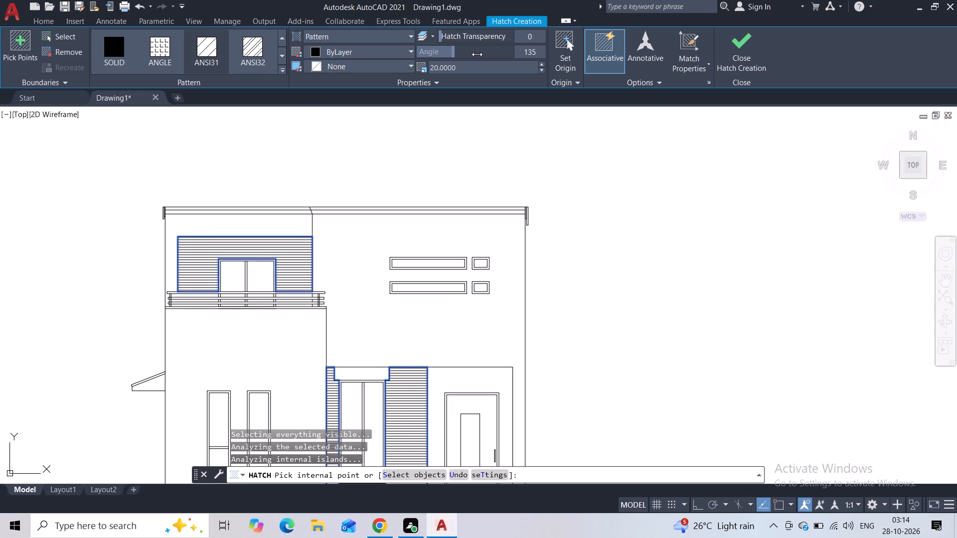
left_click_drag(477, 54, 477, 55)
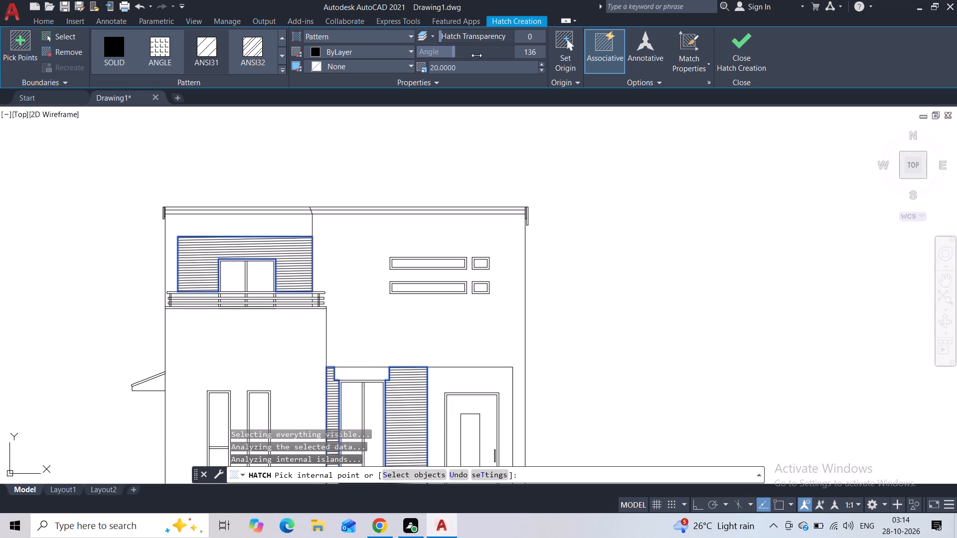
left_click_drag(477, 55, 476, 55)
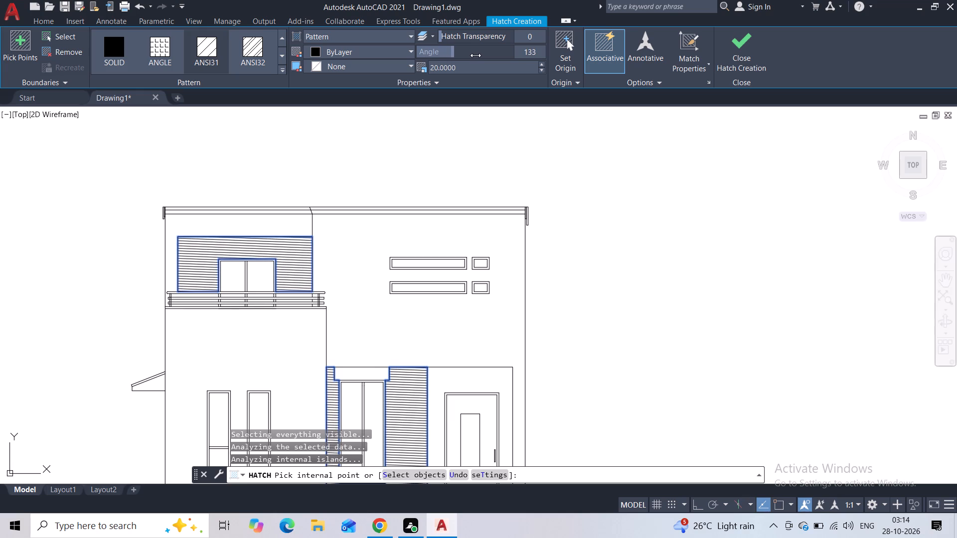
left_click_drag(476, 55, 476, 55)
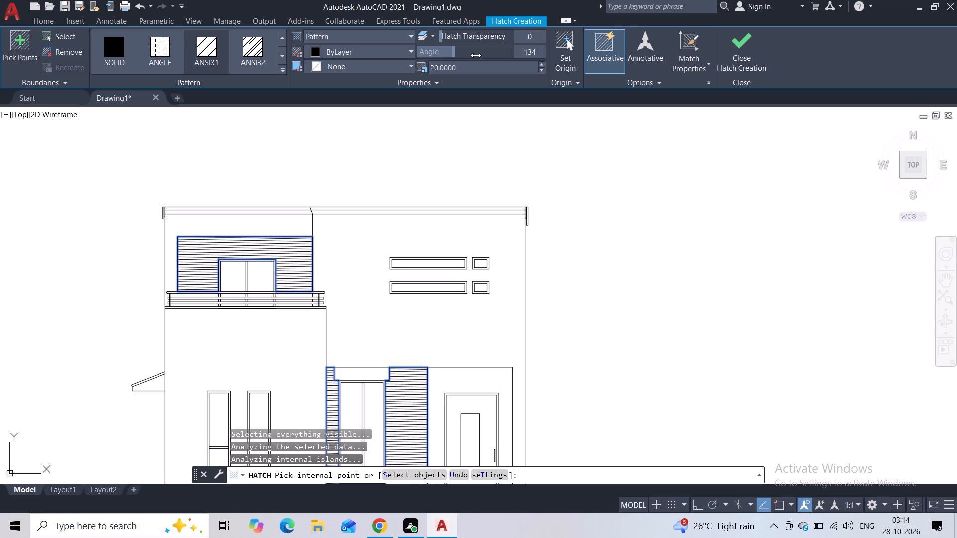
left_click_drag(476, 55, 477, 55)
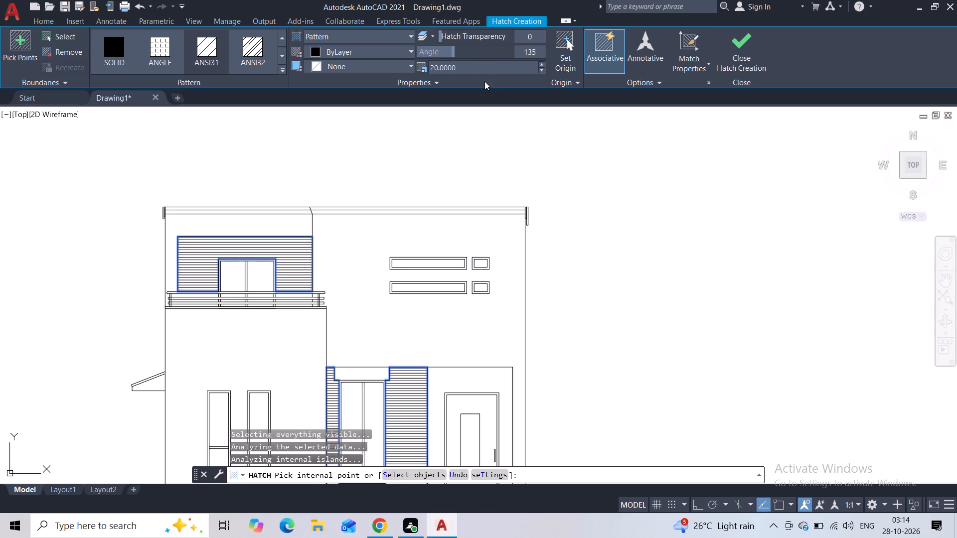
Increase the hatch scale to 32 and finish the hatch.
scroll(497, 129, "down", 2)
scroll(497, 136, "up", 1)
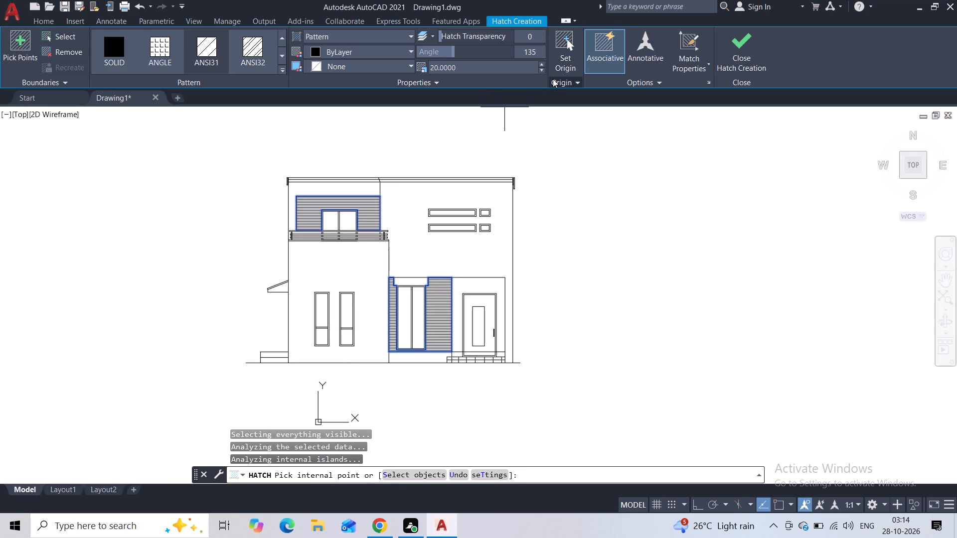
left_click(542, 63)
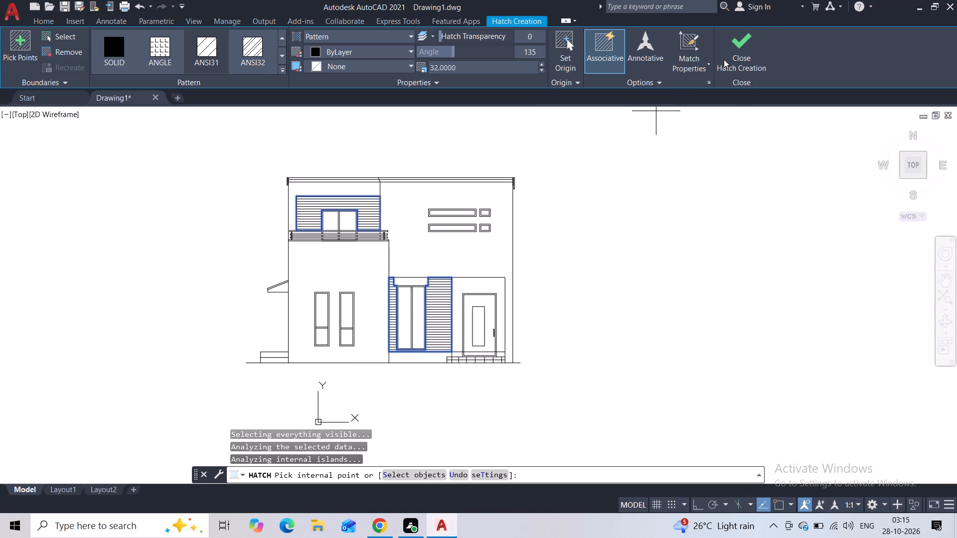
left_click(753, 54)
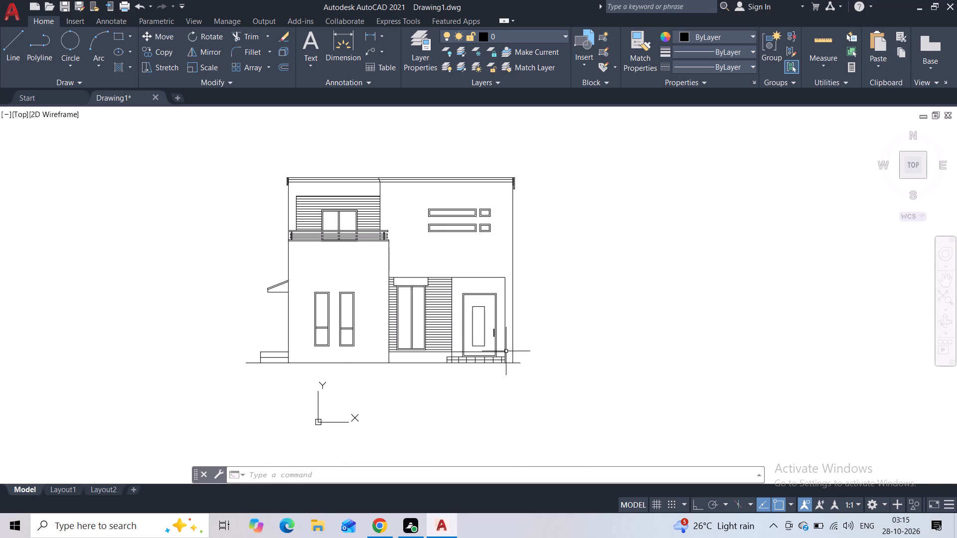
Draw a horizontal line about 1'-0 3/8" long continuing the plinth line from the entrance bay's edge to the outer wall.
scroll(506, 351, "up", 3)
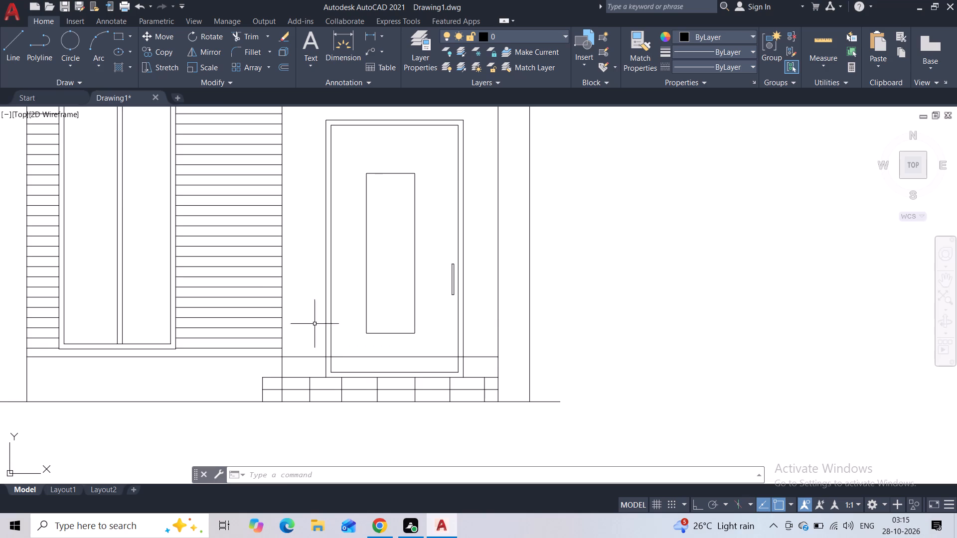
left_click_drag(127, 195, 131, 201)
left_click(11, 47)
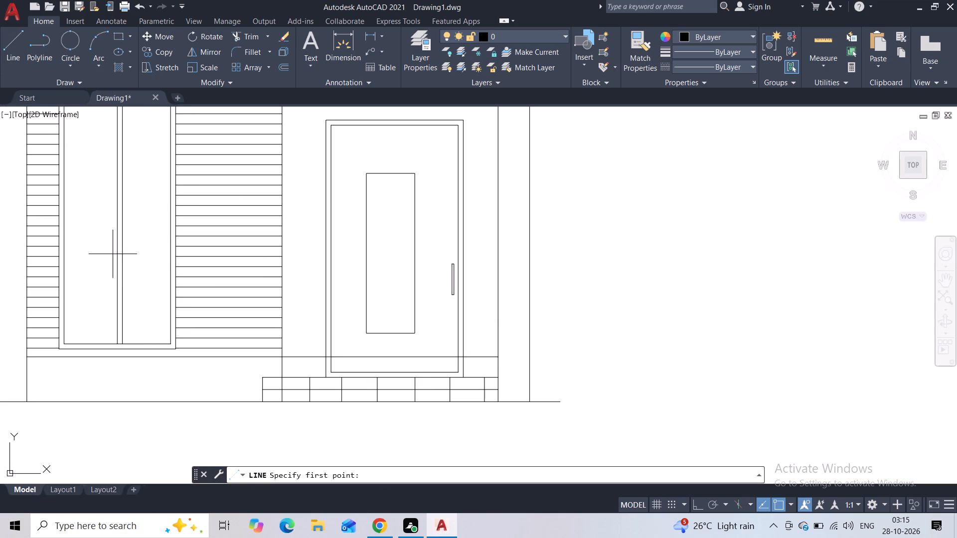
left_click(498, 357)
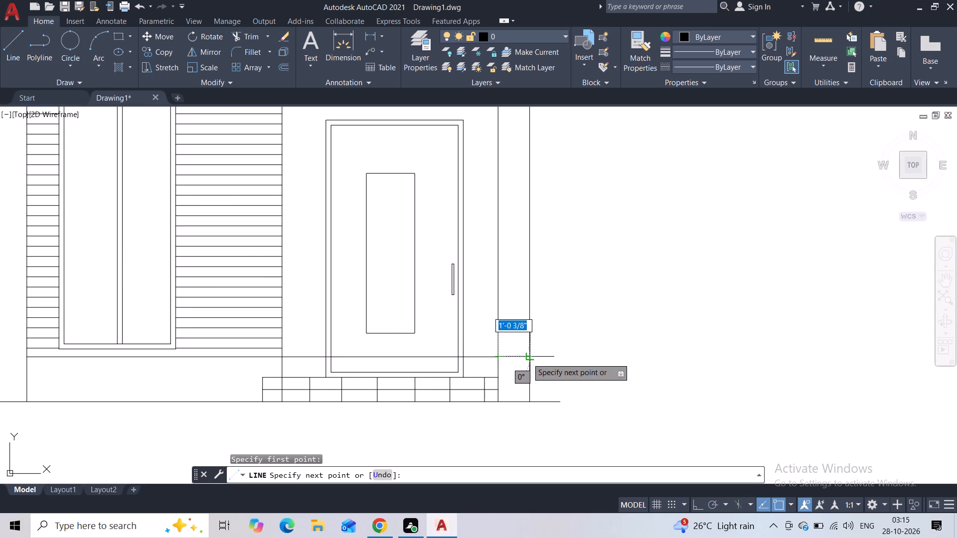
left_click(527, 358)
key("Escape")
Draw a horizontal plinth line across the projecting block with the twin windows, from the tall window bay's plinth line to the block's far wall.
scroll(527, 319, "down", 2)
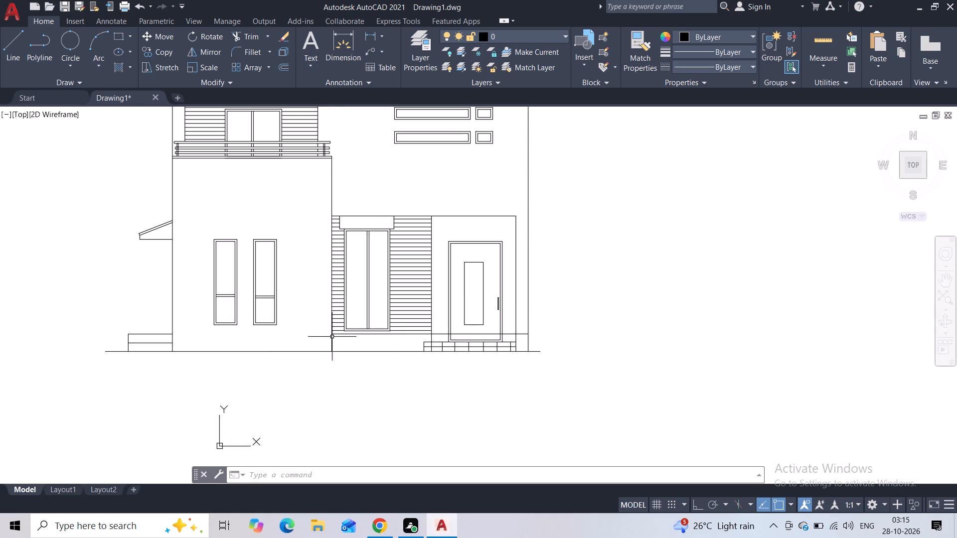
scroll(327, 335, "up", 2)
key("space")
left_click_drag(336, 334, 328, 337)
middle_click_drag(241, 350, 418, 308)
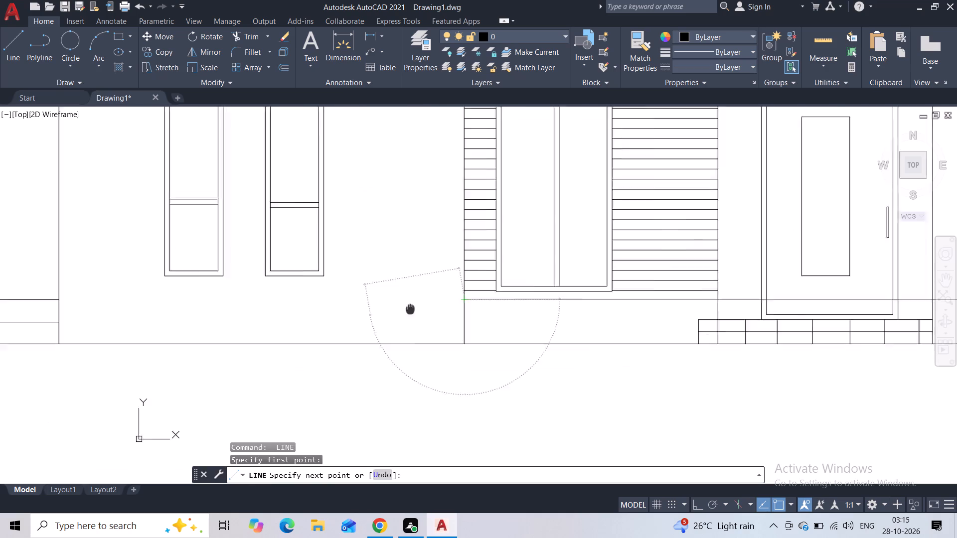
middle_click_drag(418, 308, 419, 308)
left_click(112, 290)
key("Escape")
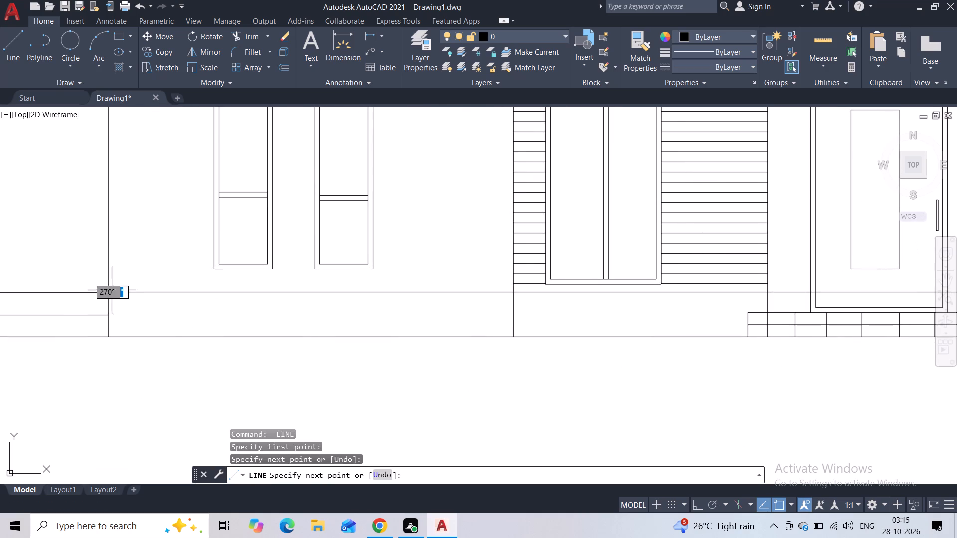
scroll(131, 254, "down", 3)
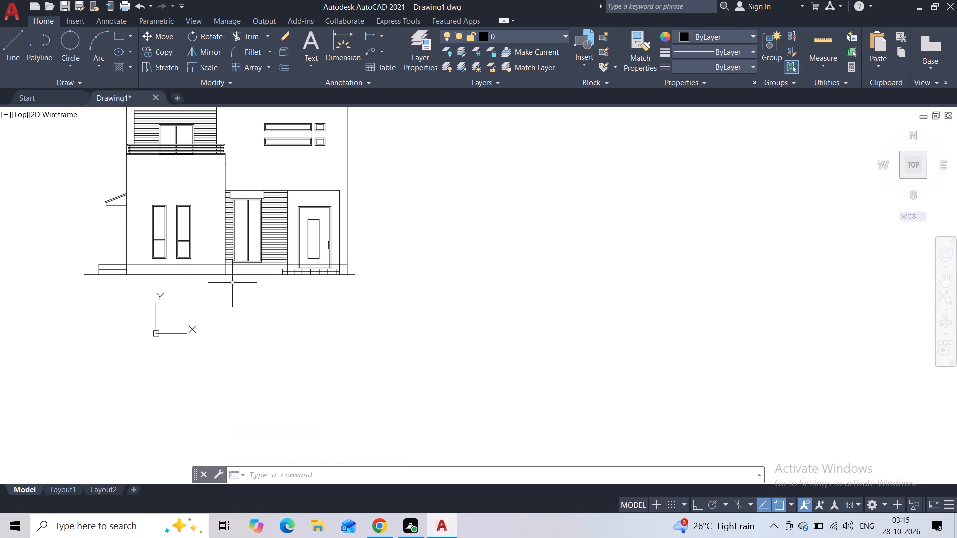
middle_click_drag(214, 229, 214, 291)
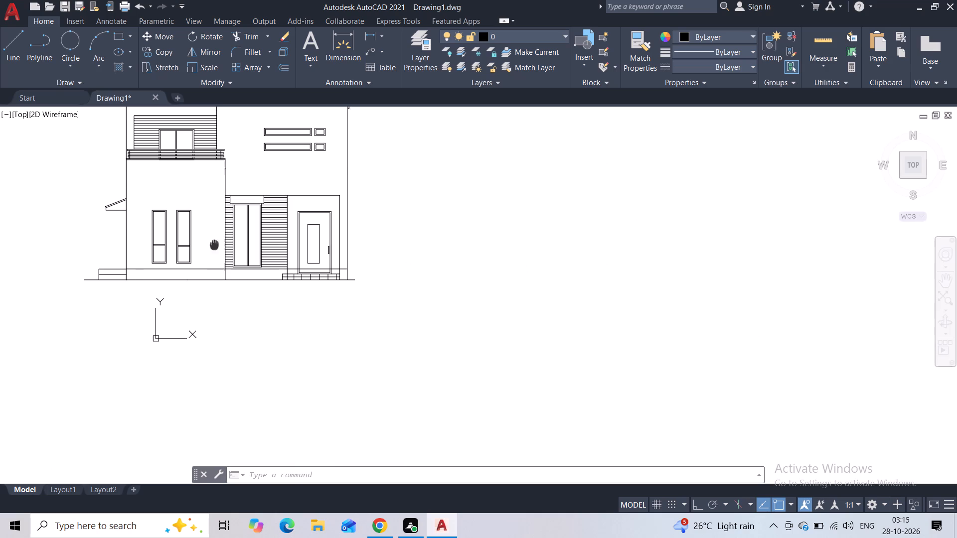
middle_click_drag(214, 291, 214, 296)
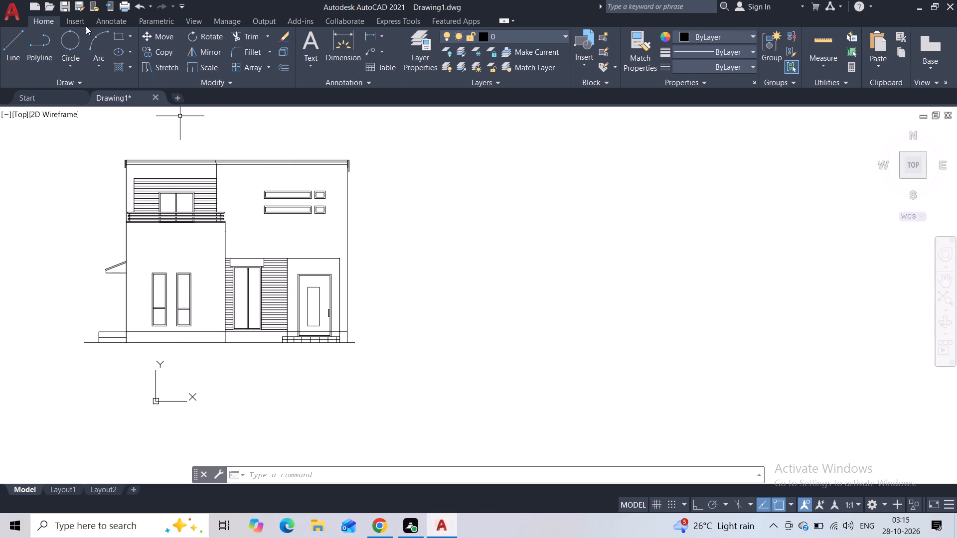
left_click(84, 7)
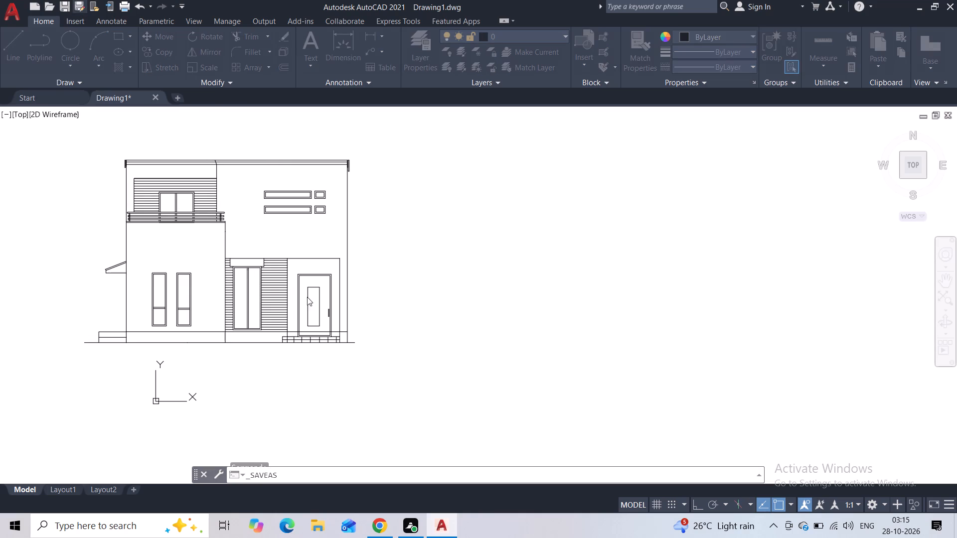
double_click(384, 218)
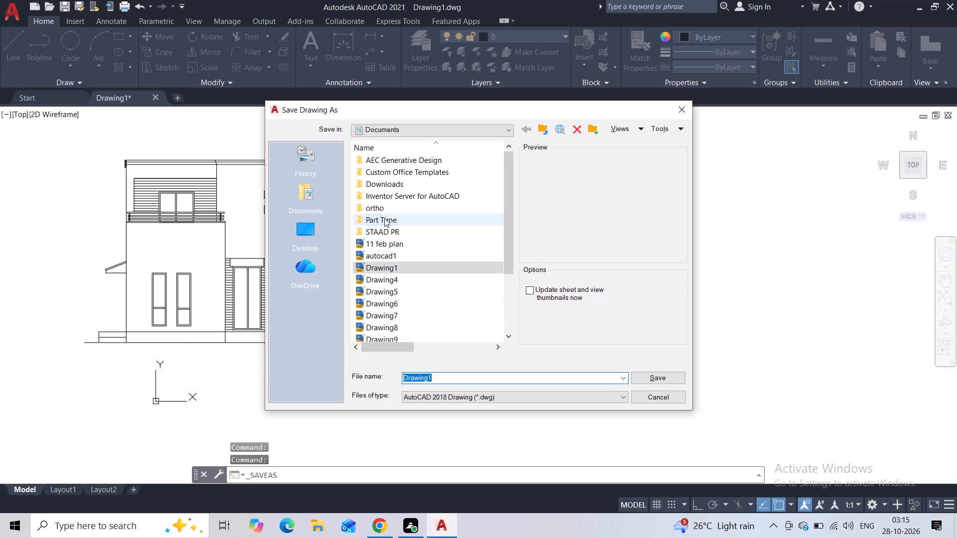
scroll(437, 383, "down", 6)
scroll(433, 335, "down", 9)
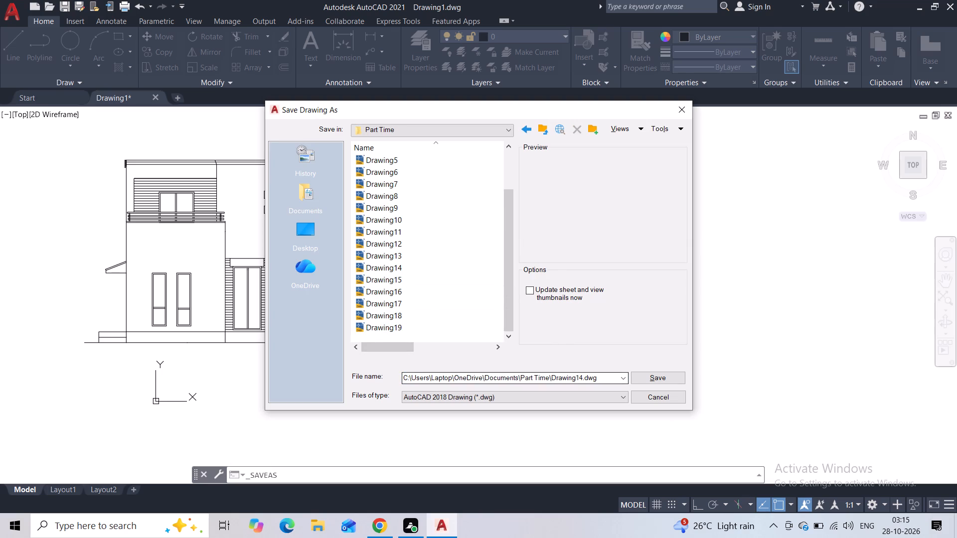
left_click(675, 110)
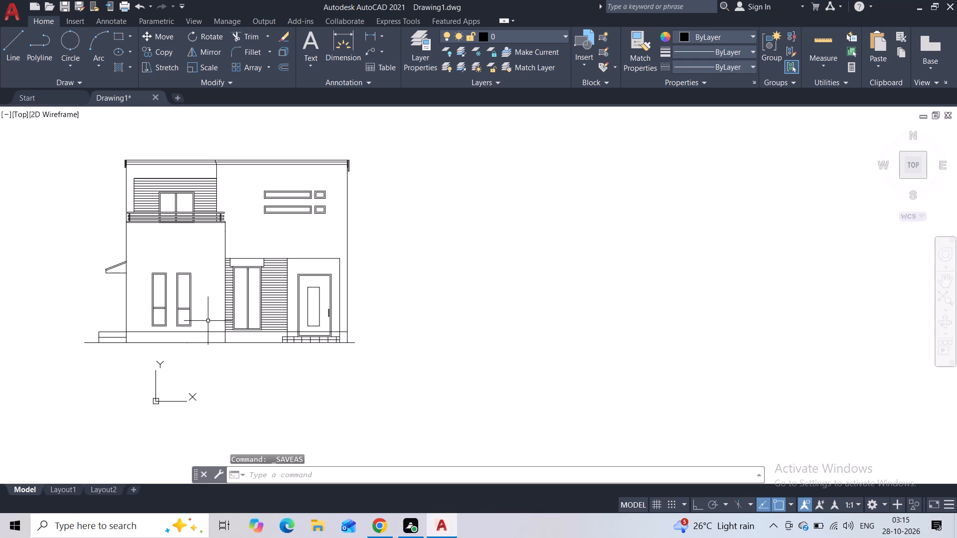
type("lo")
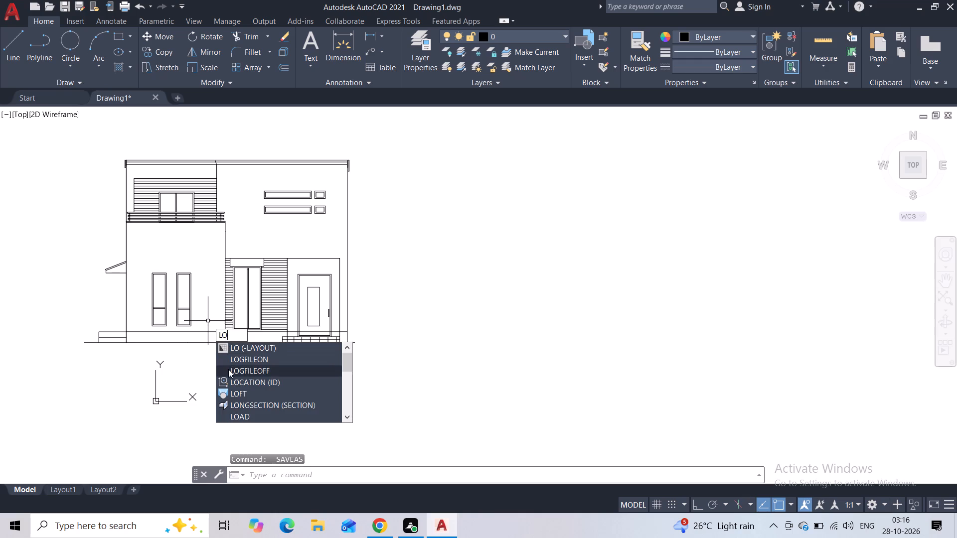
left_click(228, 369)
Save the drawing under the name Drawing20 in the Part Time folder.
left_click(82, 5)
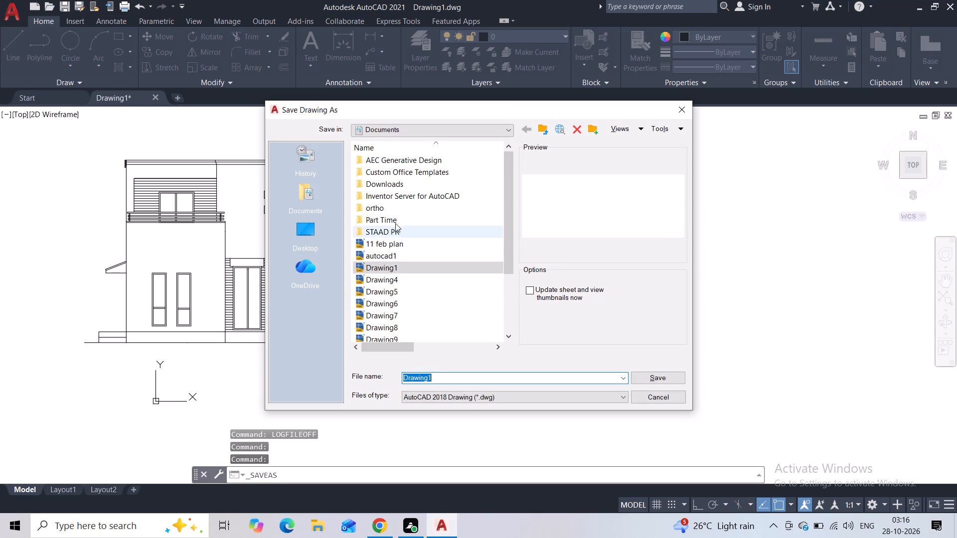
double_click(395, 219)
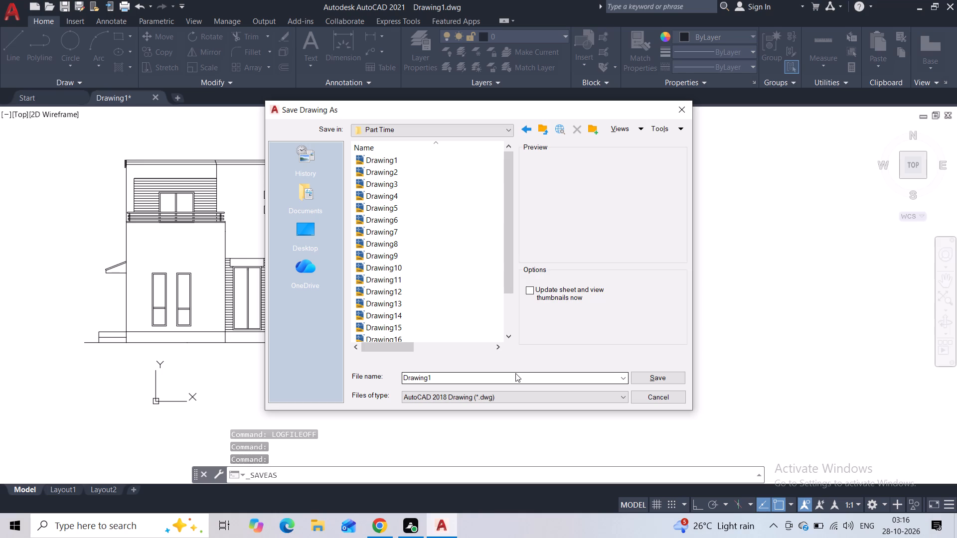
double_click(439, 379)
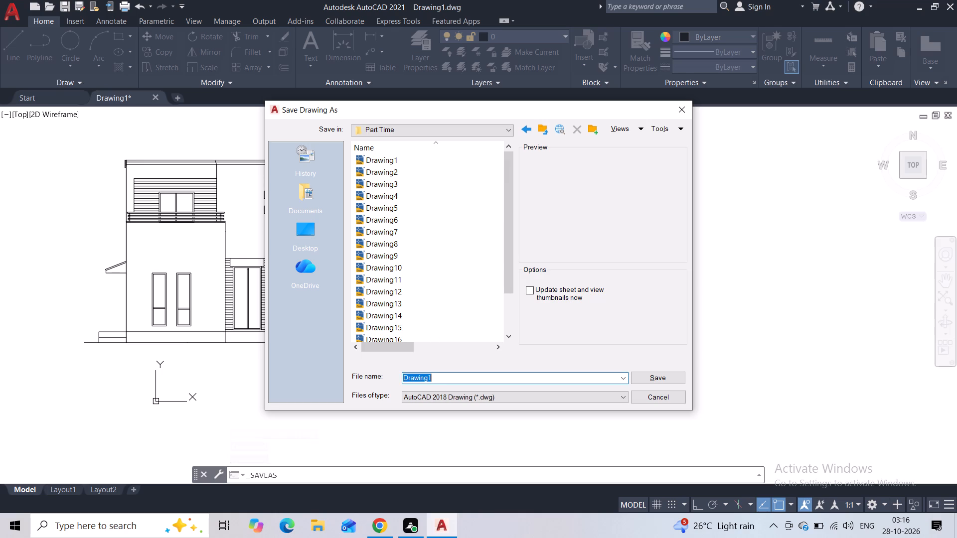
left_click(439, 379)
key("9")
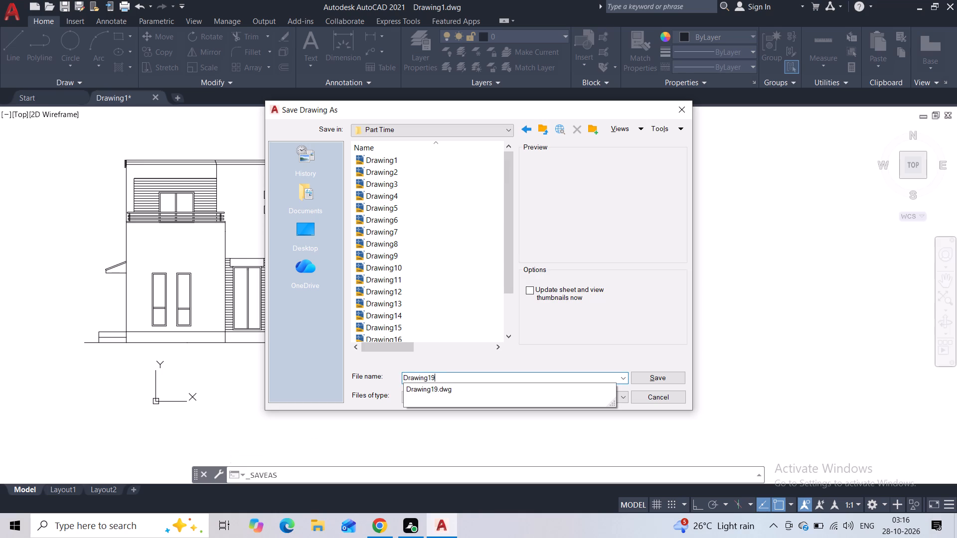
scroll(424, 332, "down", 5)
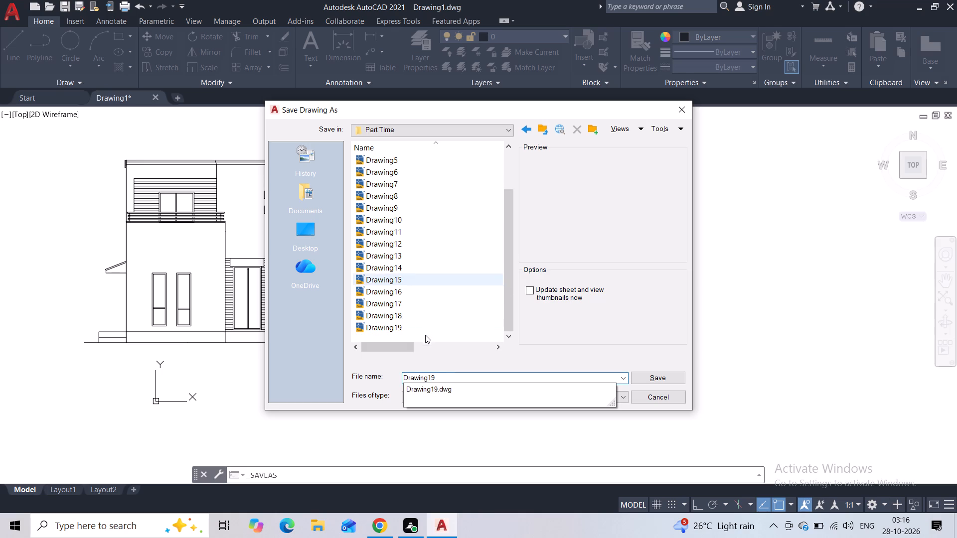
left_click(447, 379)
key("BackSpace")
key("BackSpace")
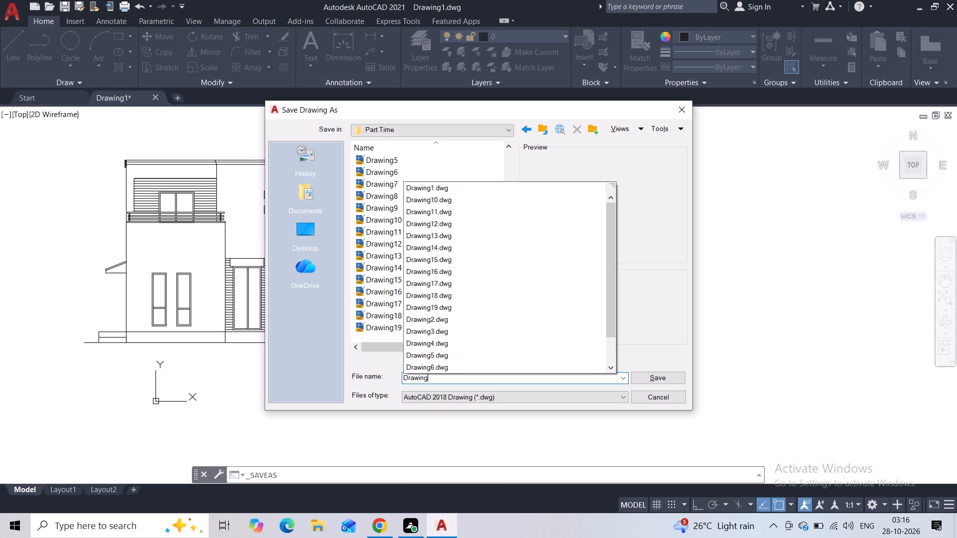
type("20")
key("Return")
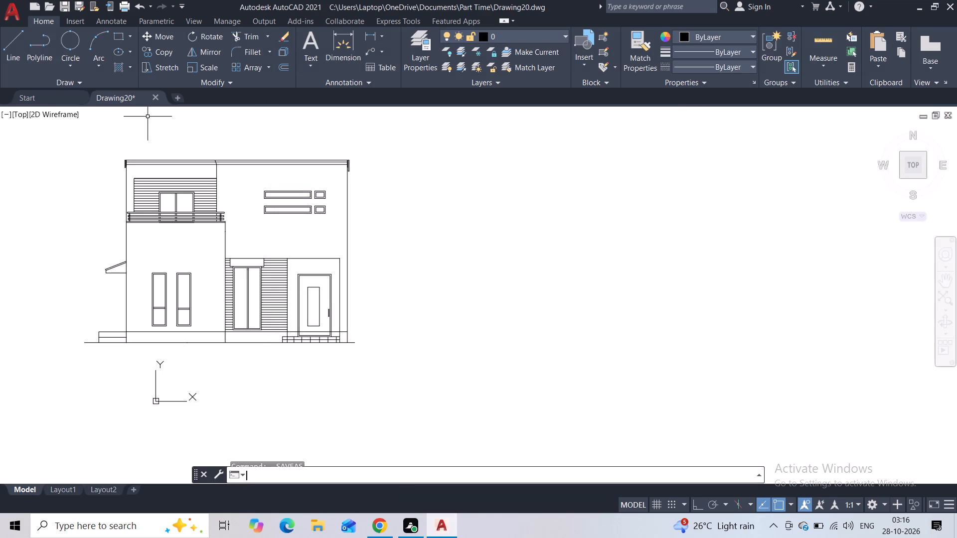
Plot a window around the whole elevation to PDF with the previous plot settings, save it as Drawing20-Model in Documents, and dismiss the opened PDF.
left_click(129, 11)
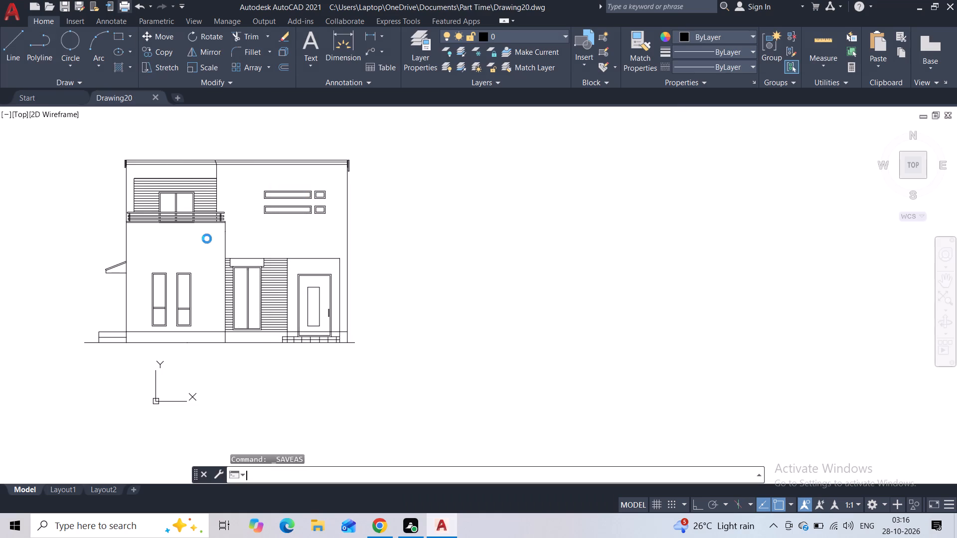
left_click(383, 132)
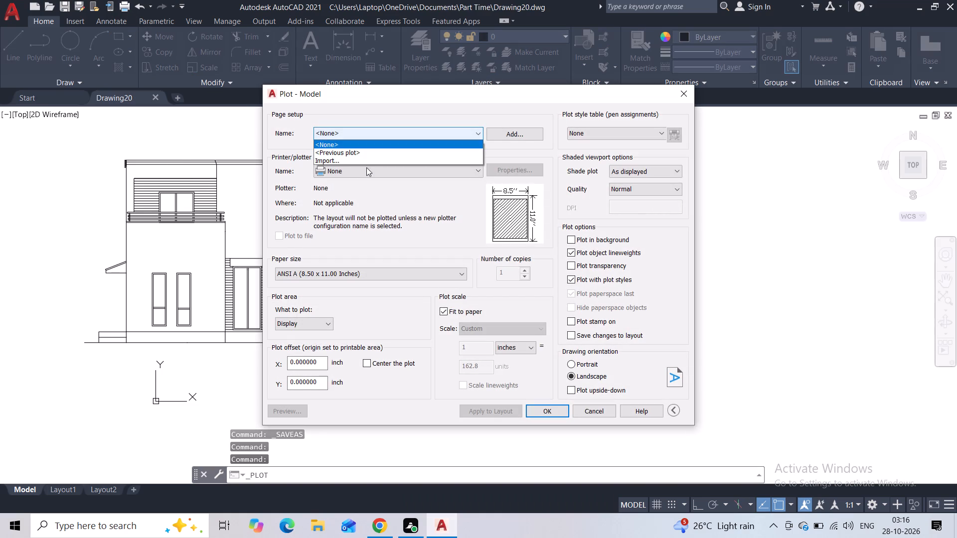
left_click(364, 148)
left_click(395, 324)
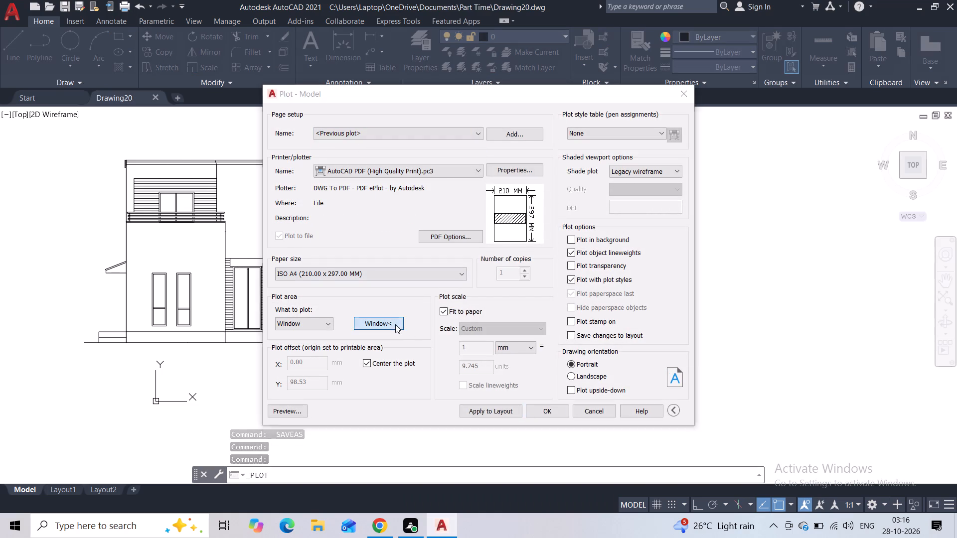
left_click(371, 145)
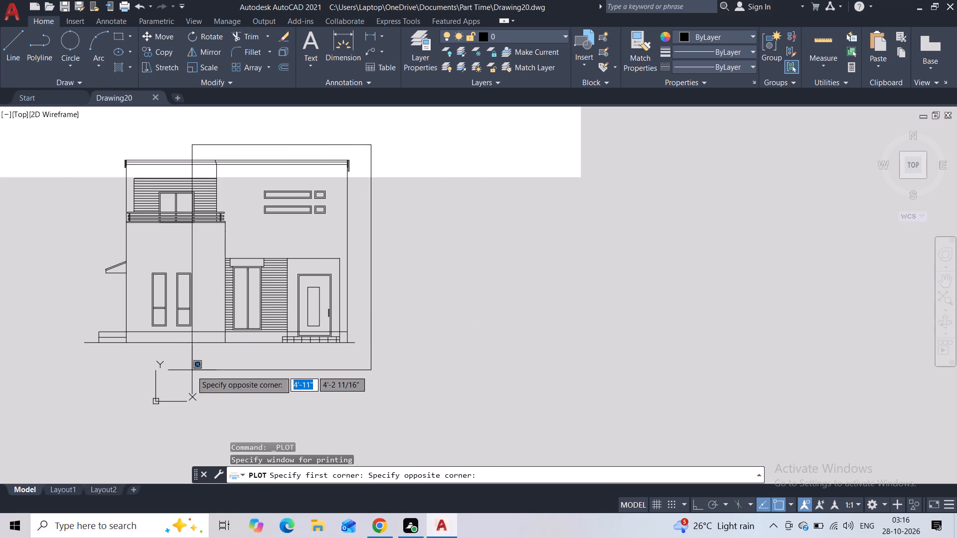
left_click(68, 355)
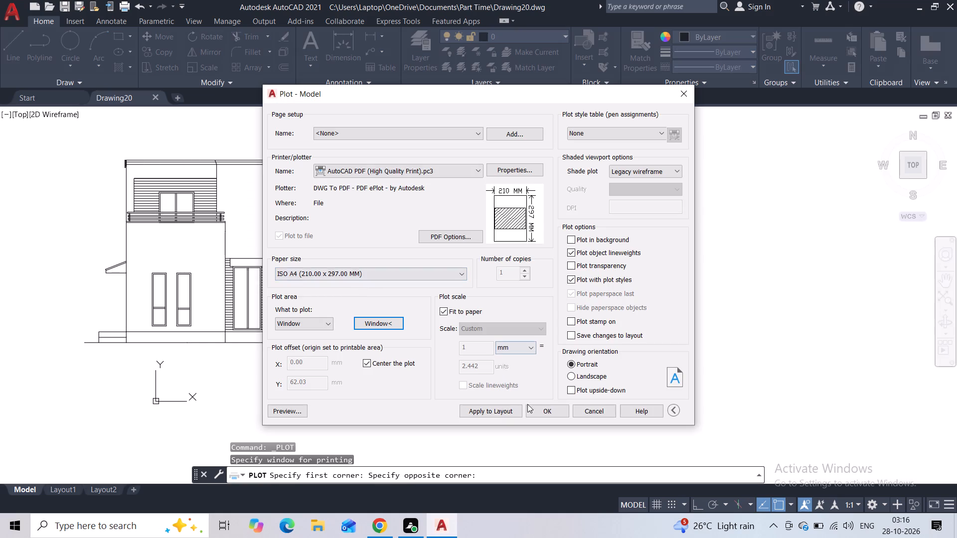
left_click(550, 412)
left_click(657, 375)
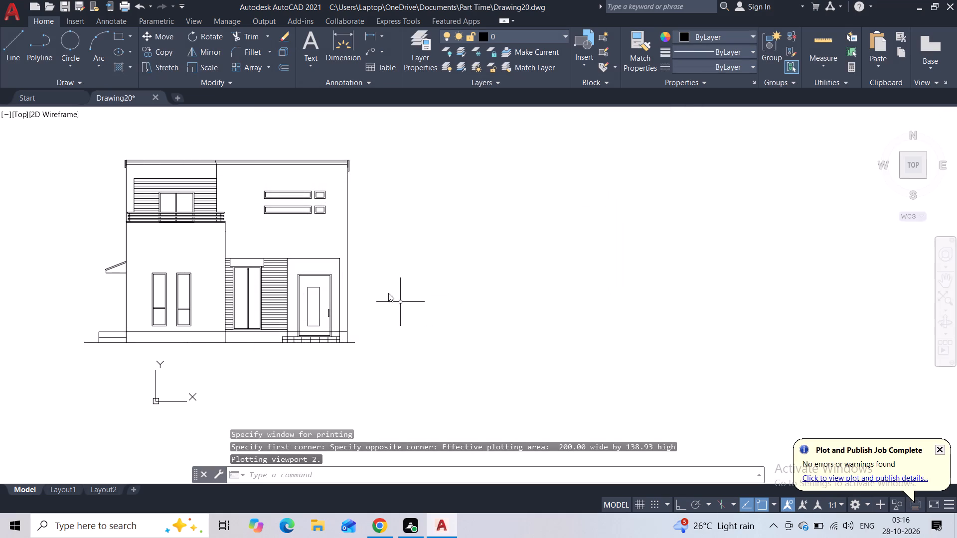
left_click(634, 9)
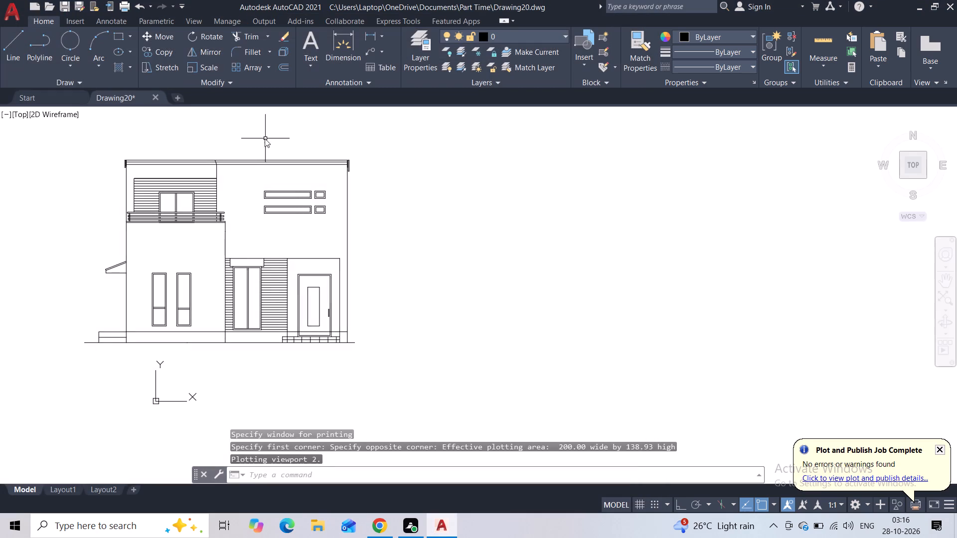
Plot the elevation to PDF again with the previous plot settings and a slightly larger window, saving it in the Part Time folder.
left_click(129, 4)
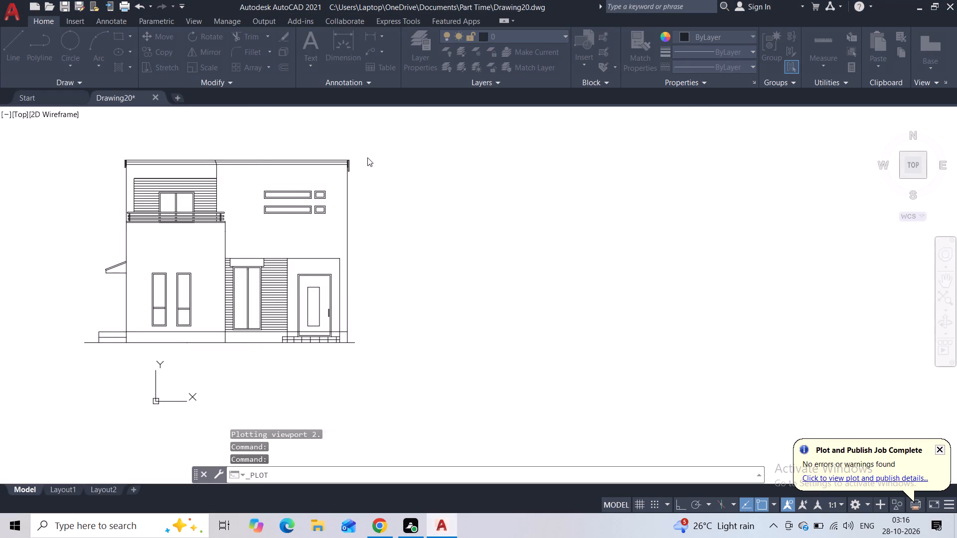
left_click(351, 136)
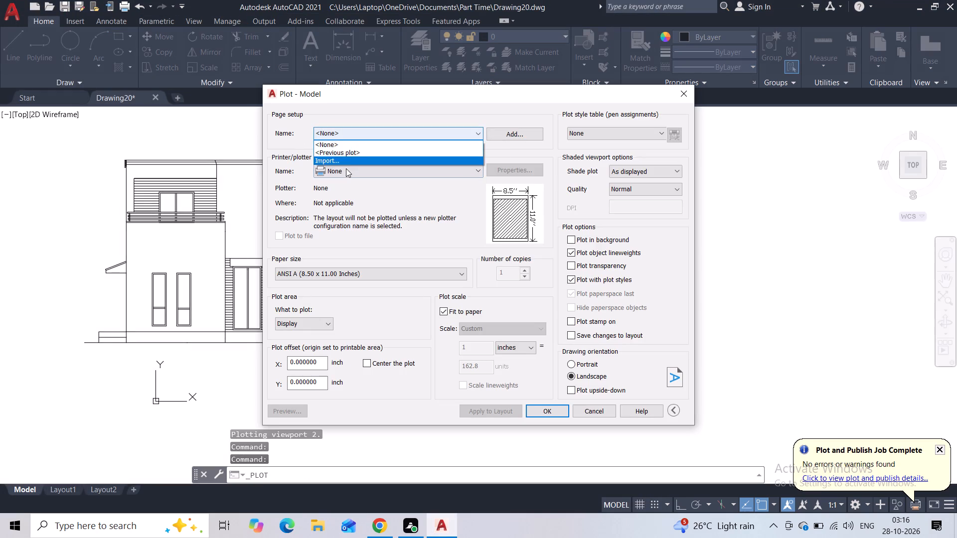
left_click(346, 155)
left_click(385, 325)
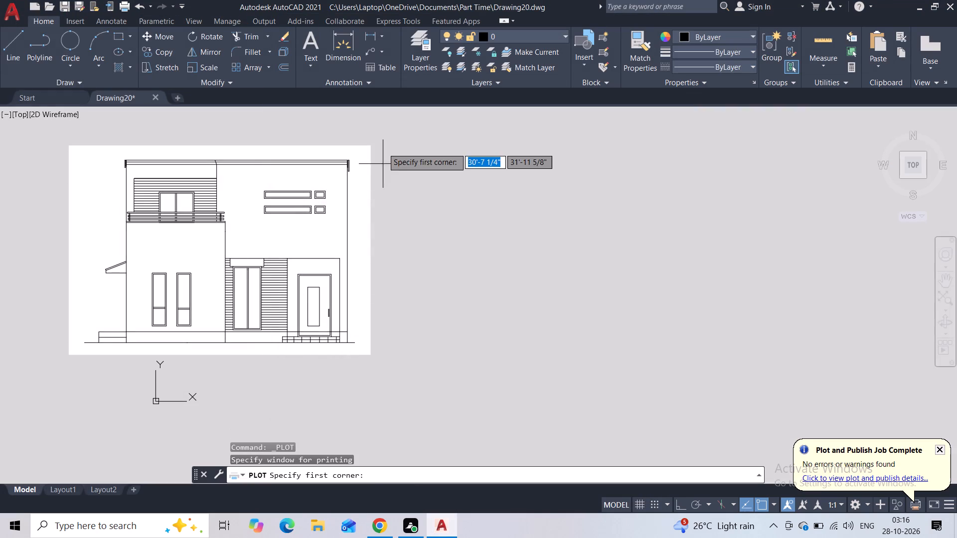
left_click(383, 139)
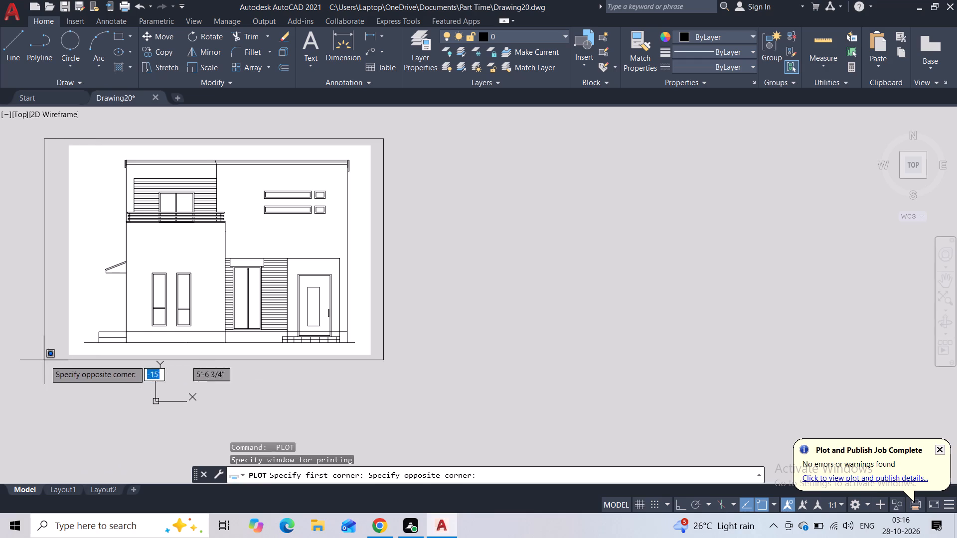
left_click(56, 365)
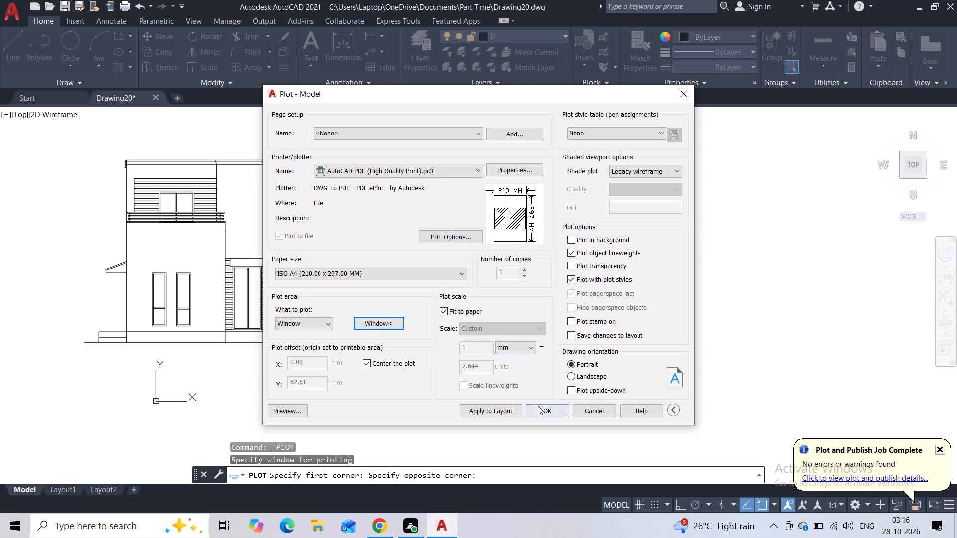
left_click(538, 406)
double_click(387, 214)
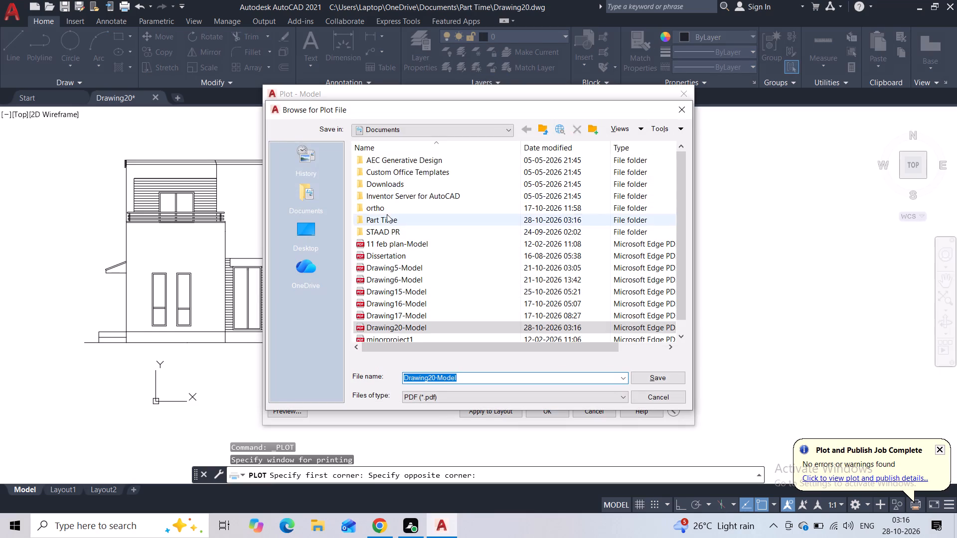
left_click(638, 382)
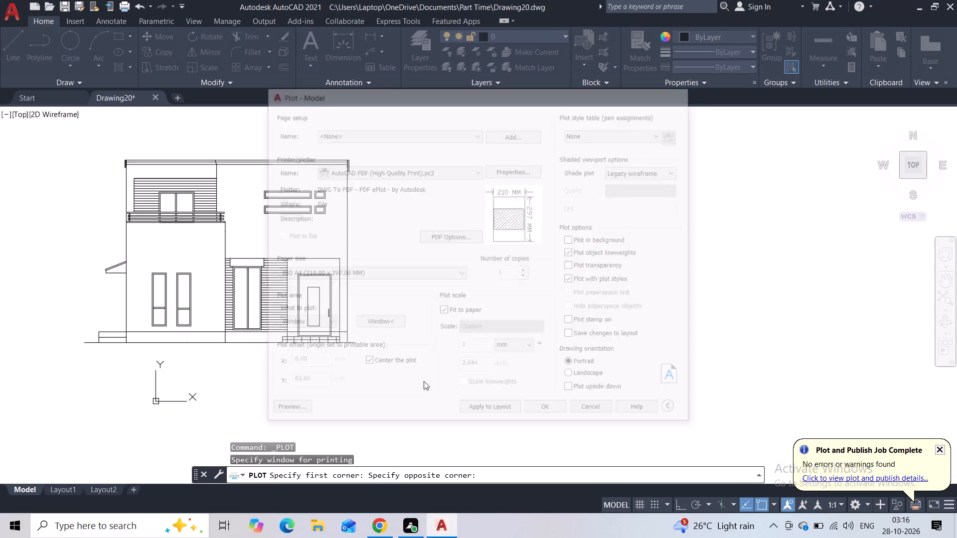